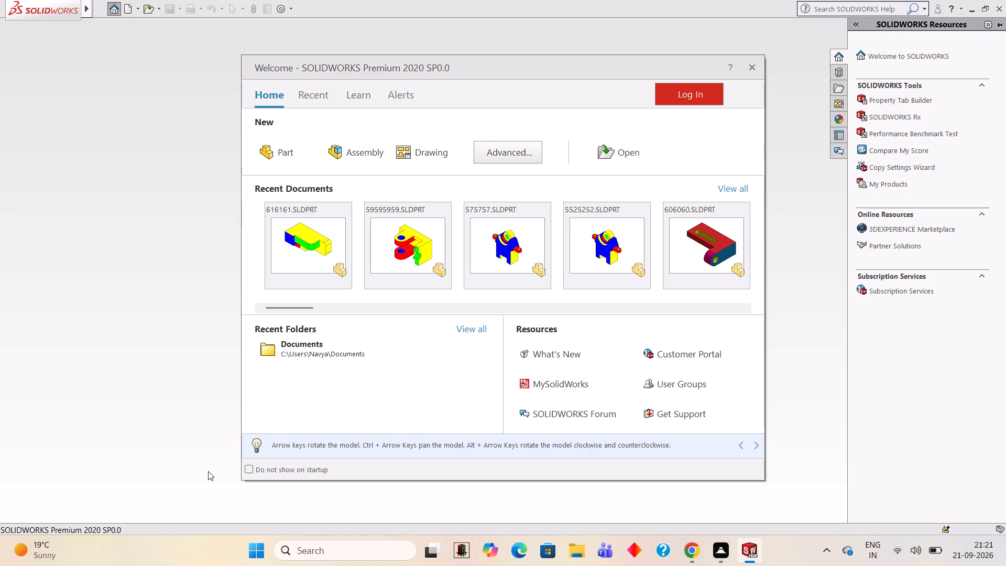
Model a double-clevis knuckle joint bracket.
Create a new part document.
left_click(279, 159)
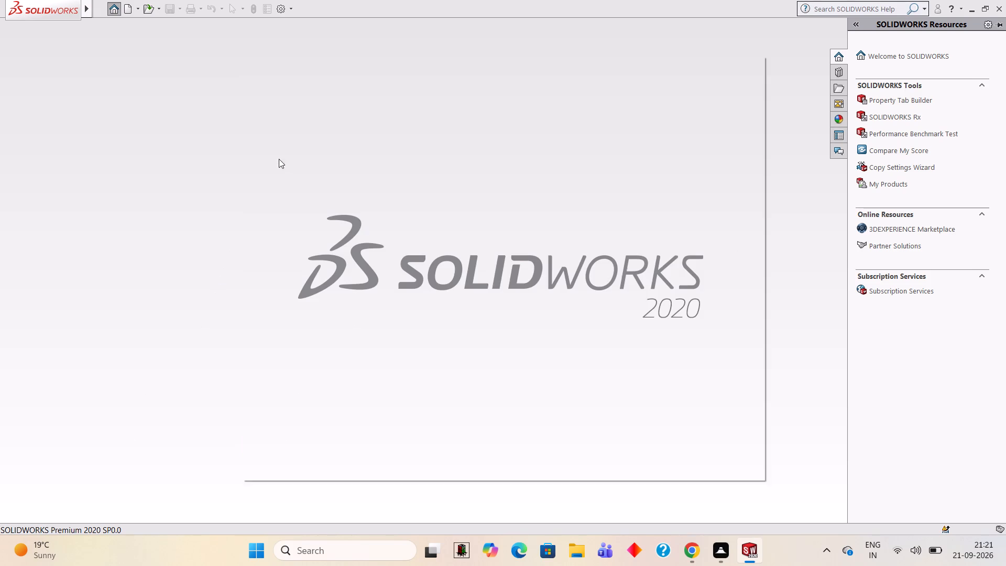
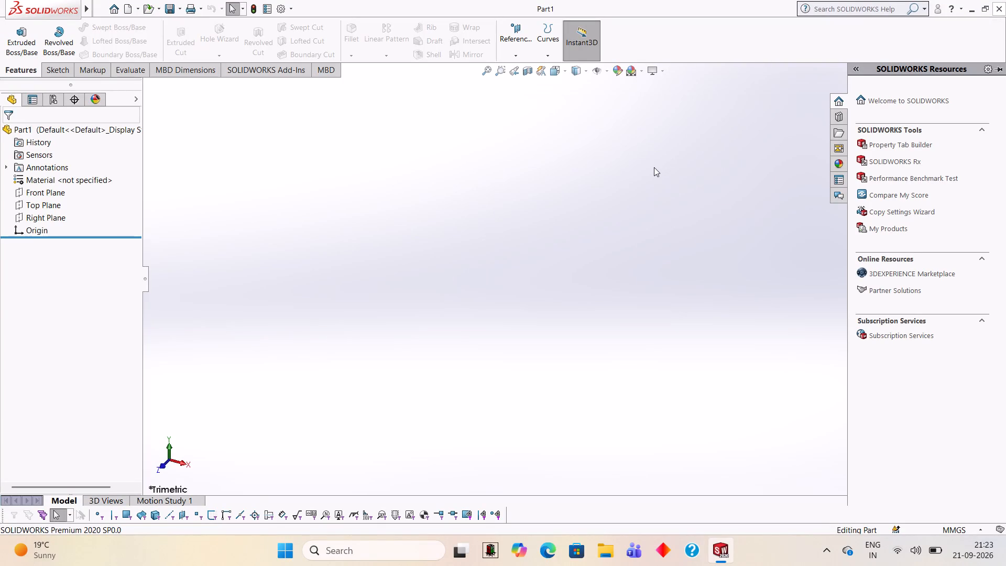
Close SOLIDWORKS along with the empty new part.
left_click(1001, 7)
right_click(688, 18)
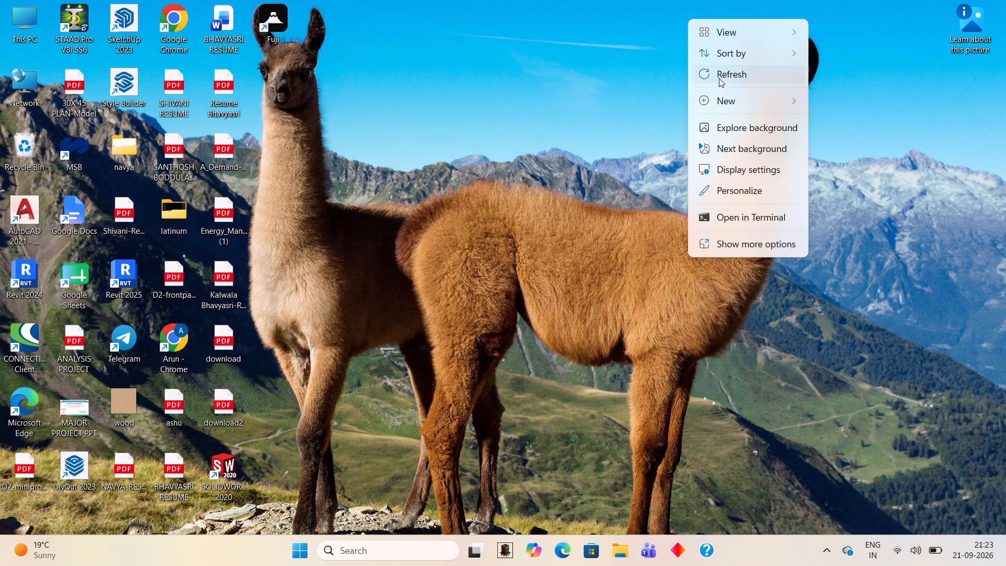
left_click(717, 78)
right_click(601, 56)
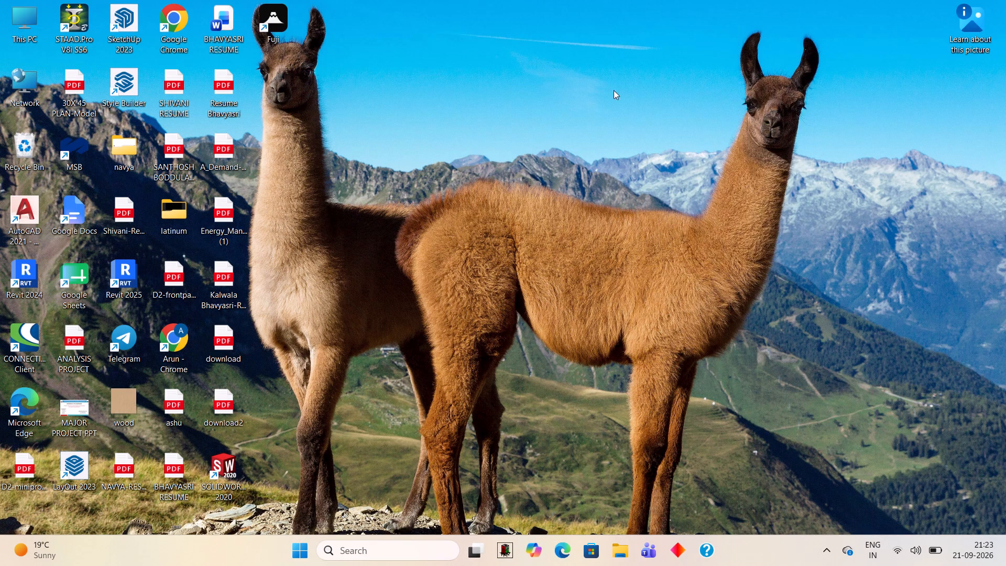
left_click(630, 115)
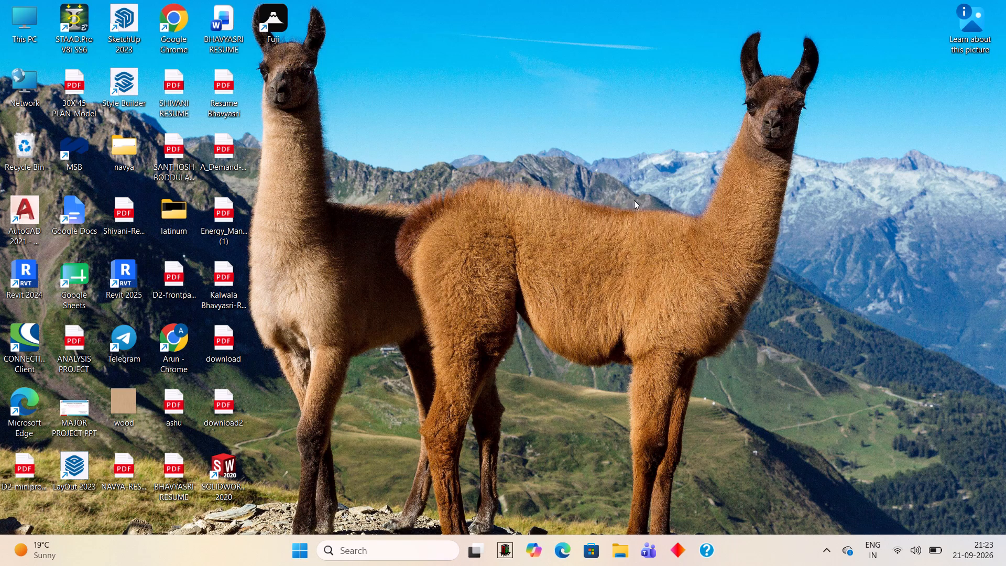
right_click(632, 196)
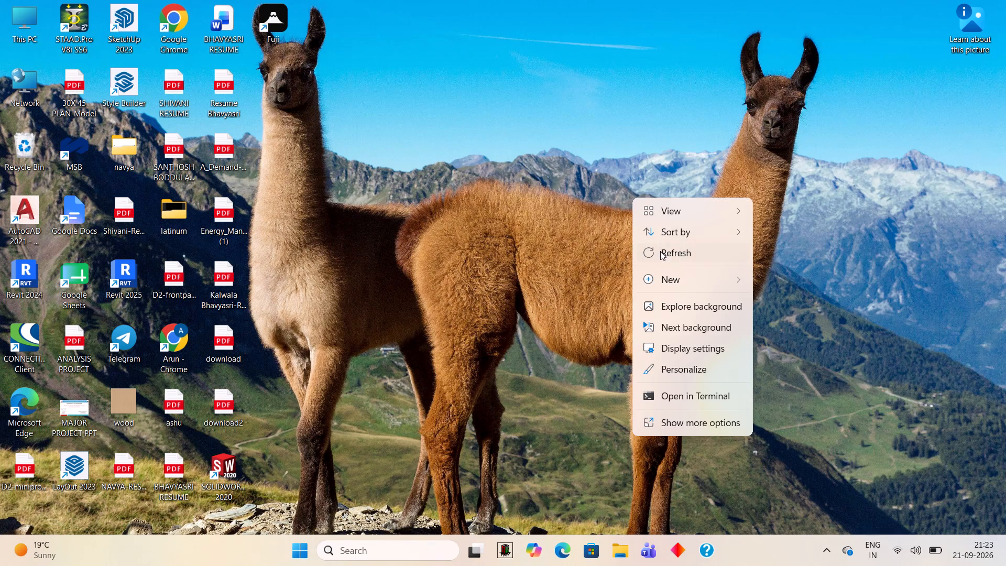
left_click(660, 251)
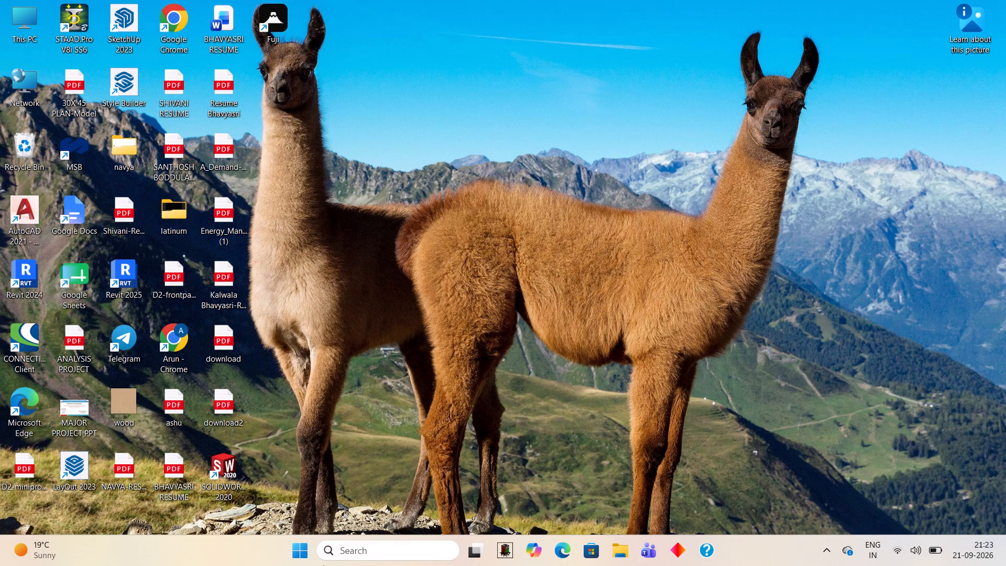
Open the computer's power options.
left_click(310, 553)
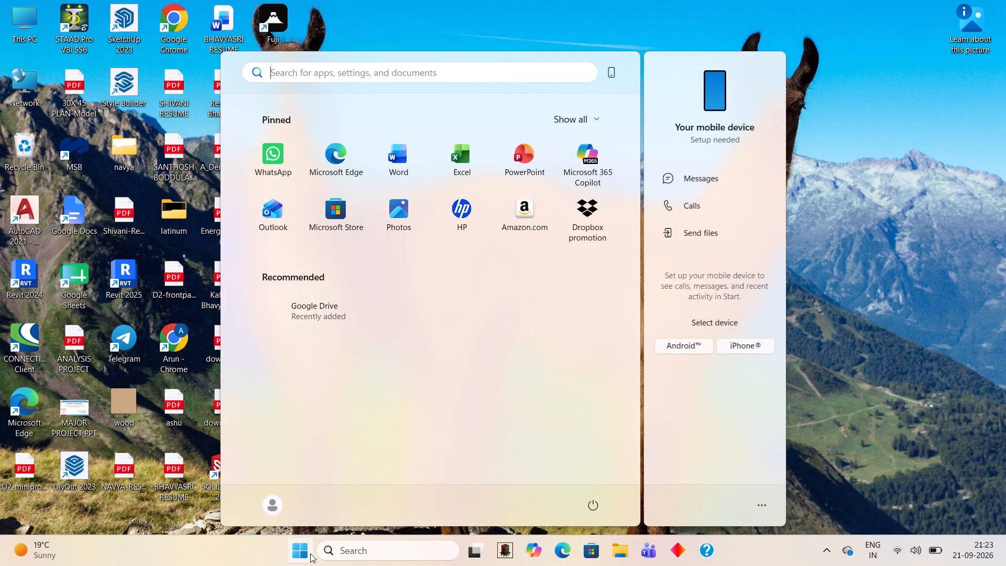
left_click(602, 512)
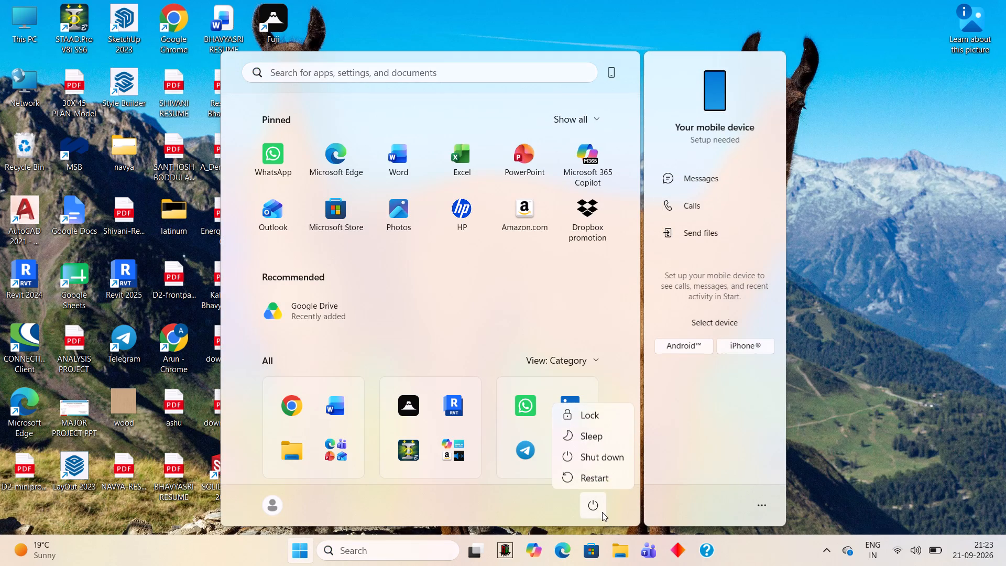
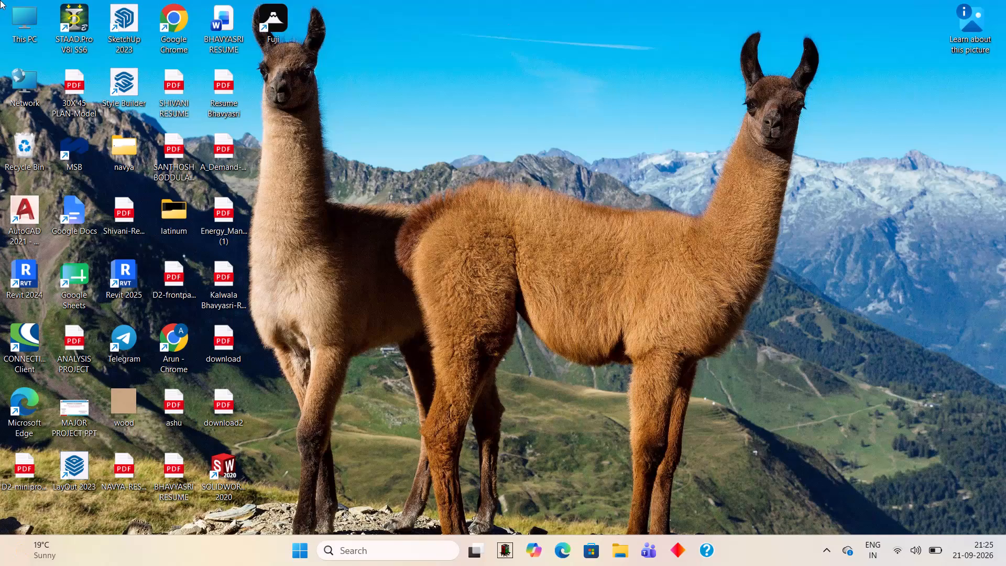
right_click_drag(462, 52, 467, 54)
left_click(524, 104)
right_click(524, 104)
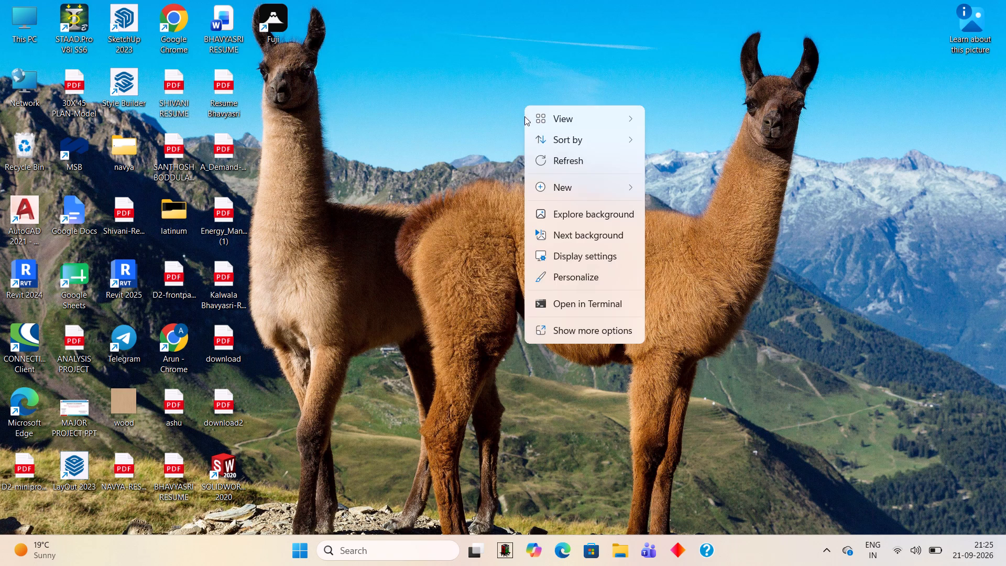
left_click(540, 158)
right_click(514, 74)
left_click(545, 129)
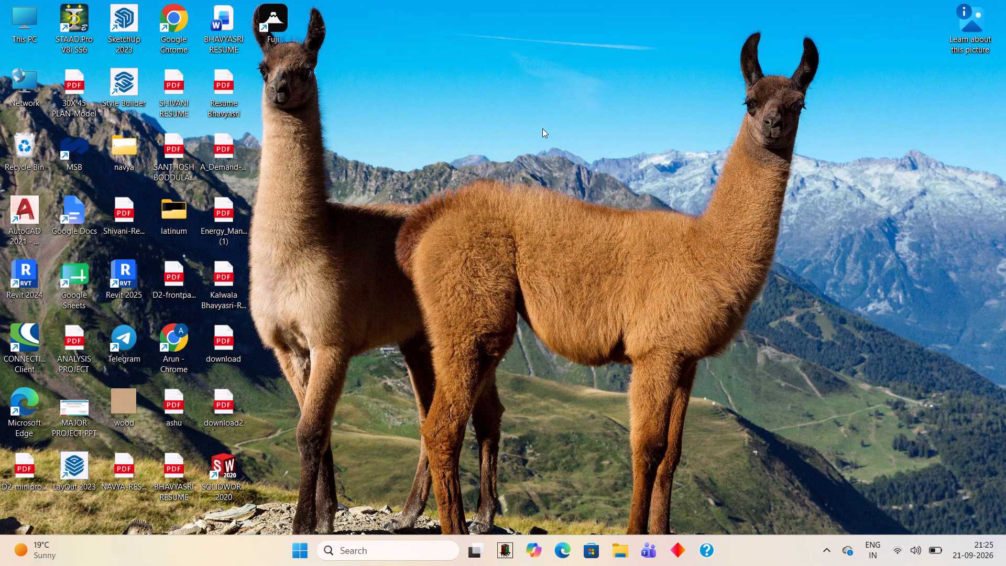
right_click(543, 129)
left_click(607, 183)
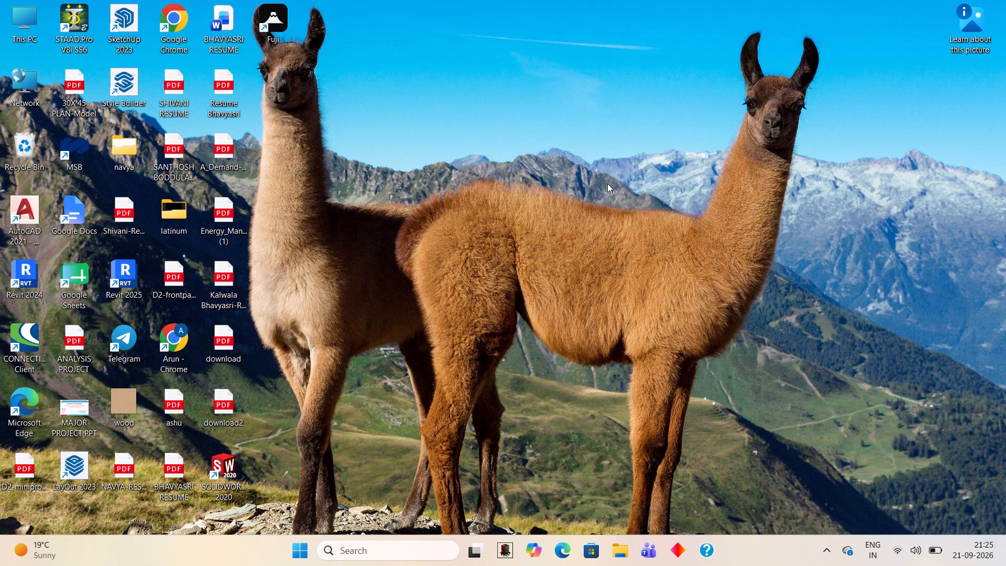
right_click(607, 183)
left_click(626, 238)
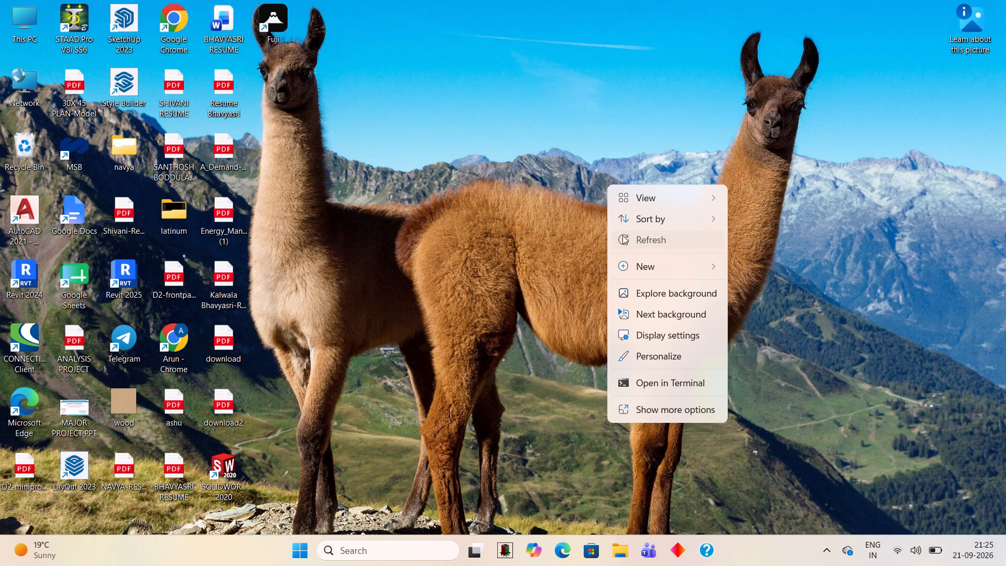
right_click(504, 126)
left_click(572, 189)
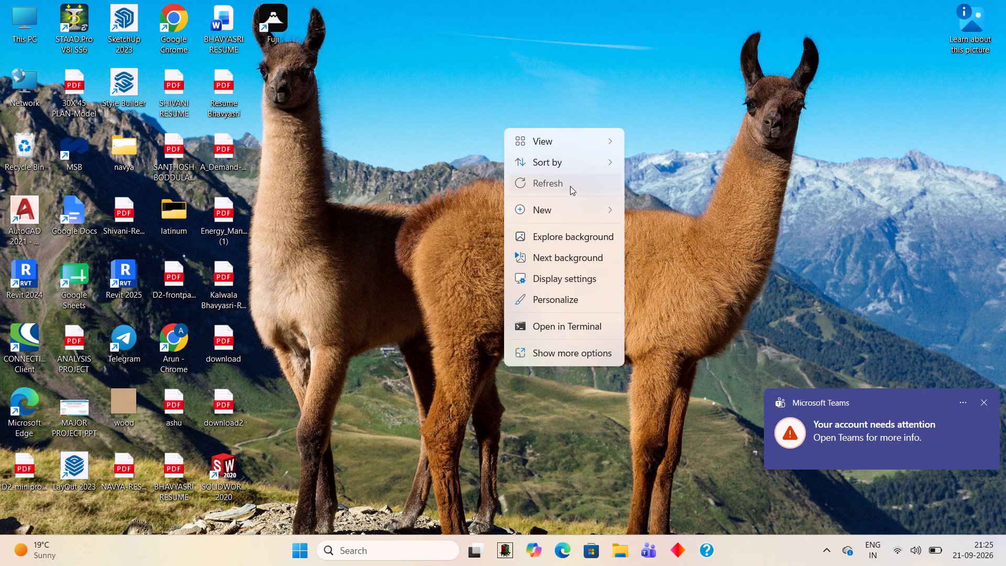
Dismiss the Microsoft Teams account notification.
left_click(992, 401)
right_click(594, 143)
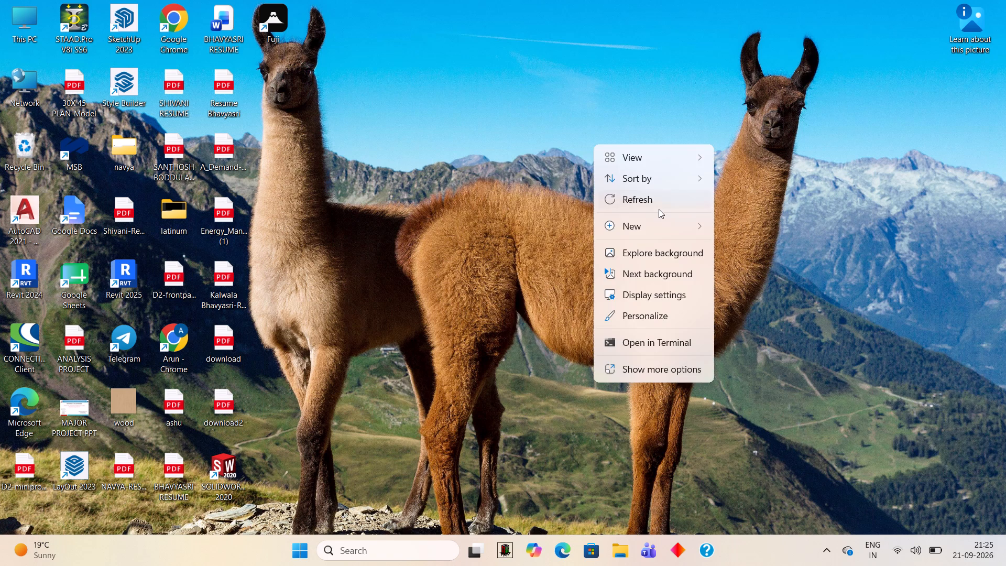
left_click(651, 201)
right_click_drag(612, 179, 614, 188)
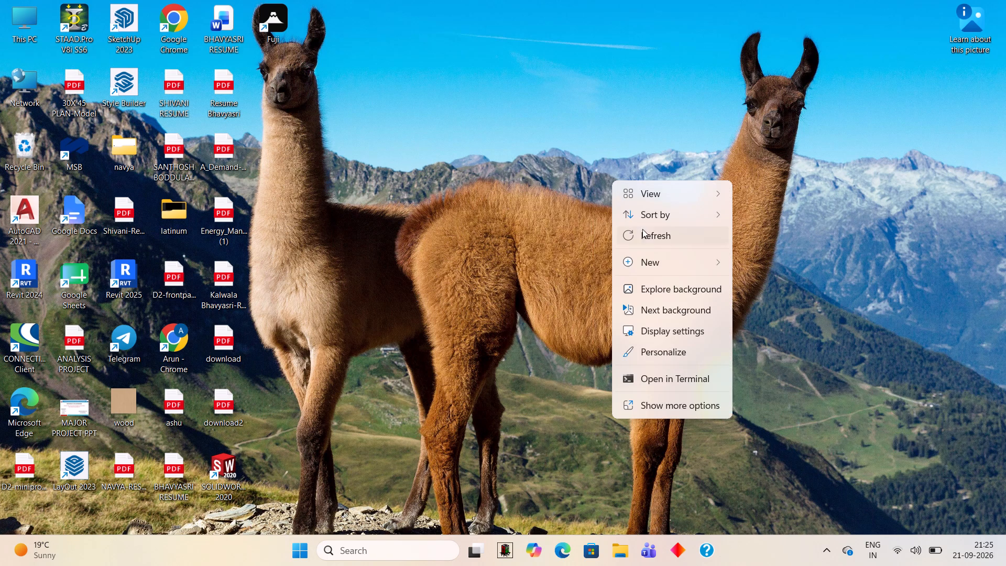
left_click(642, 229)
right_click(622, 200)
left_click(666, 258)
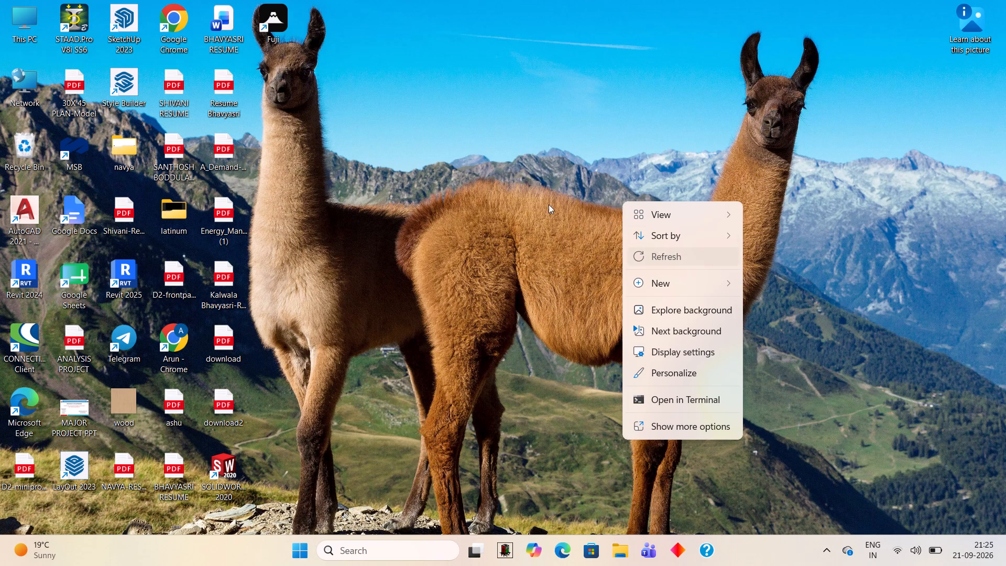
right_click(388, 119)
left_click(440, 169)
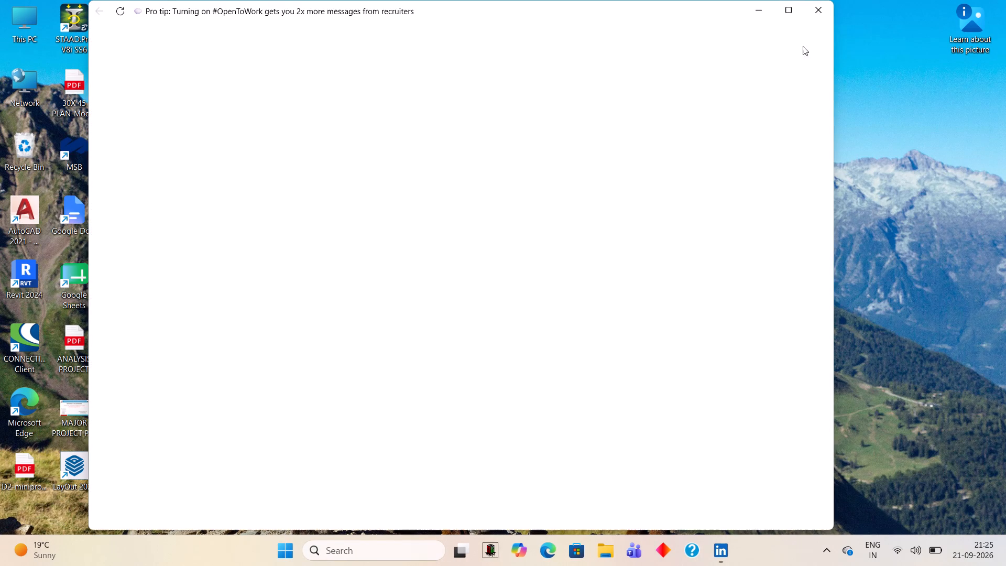
Close the LinkedIn window covering the desktop.
left_click(814, 9)
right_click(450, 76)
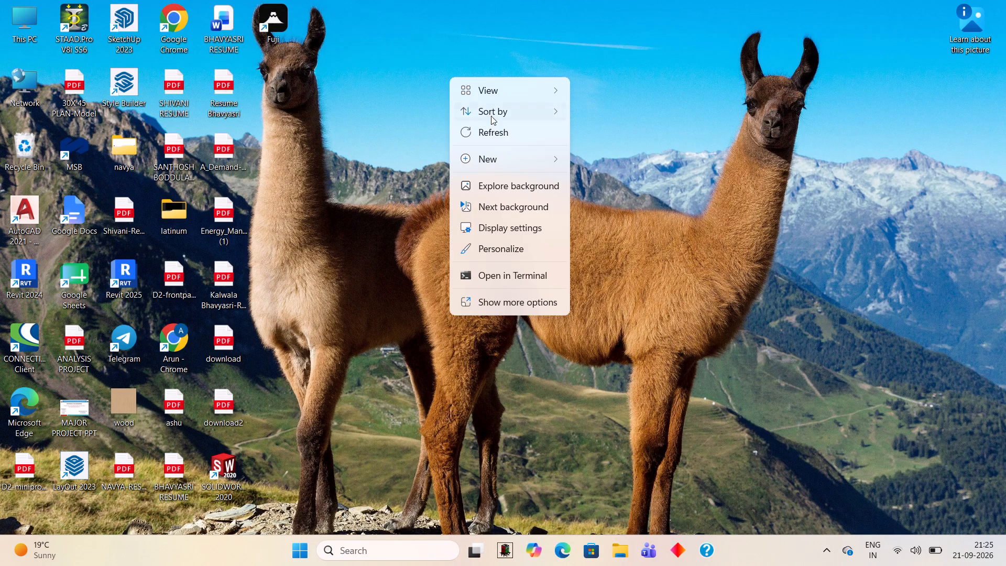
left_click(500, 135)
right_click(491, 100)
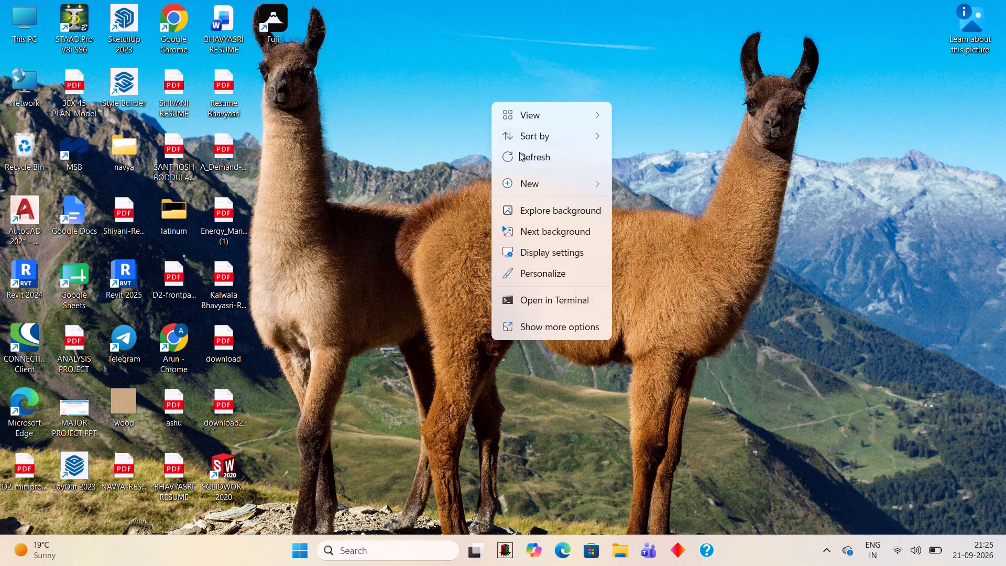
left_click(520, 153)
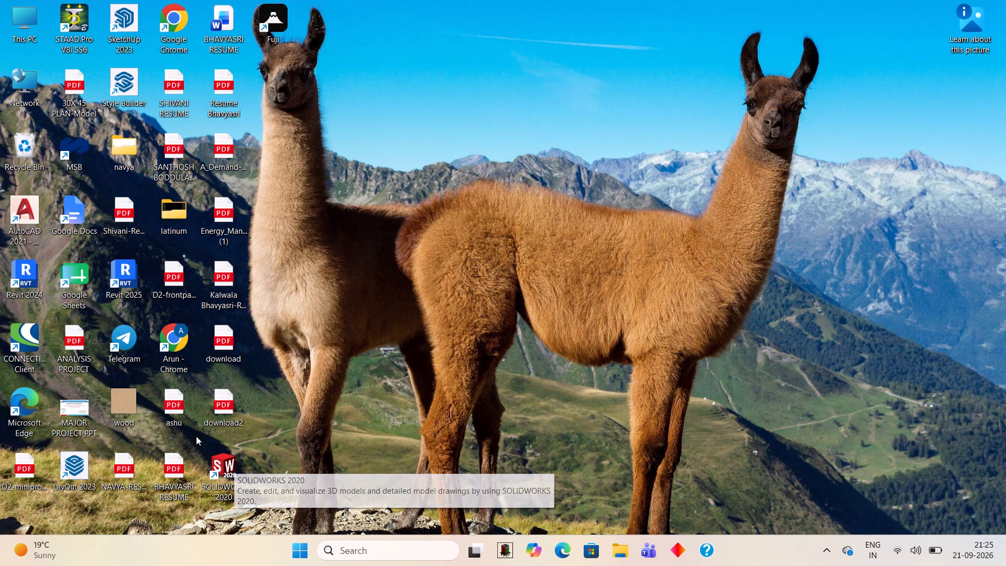
Open Google Chrome with the Arun profile from the desktop.
left_click(172, 338)
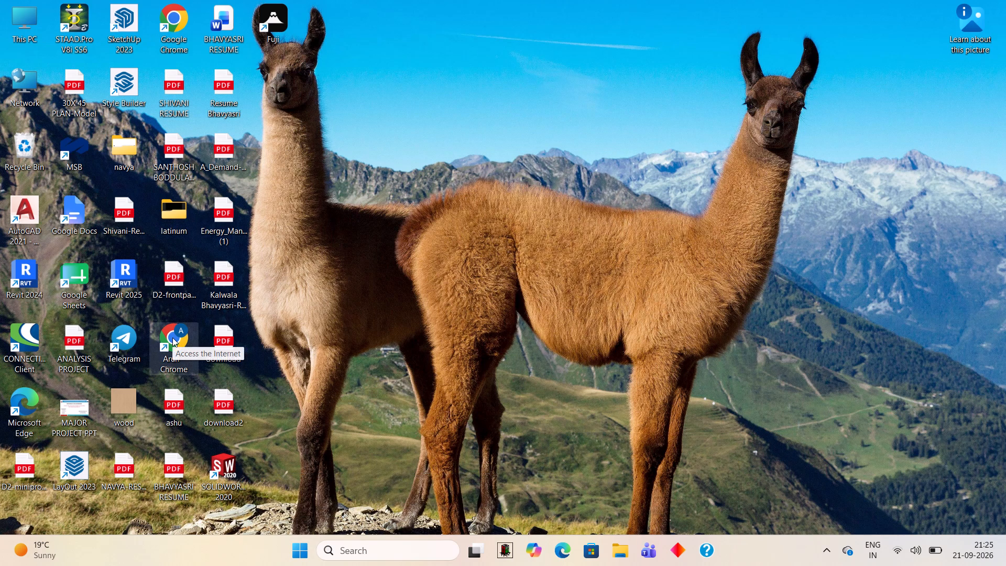
double_click(172, 338)
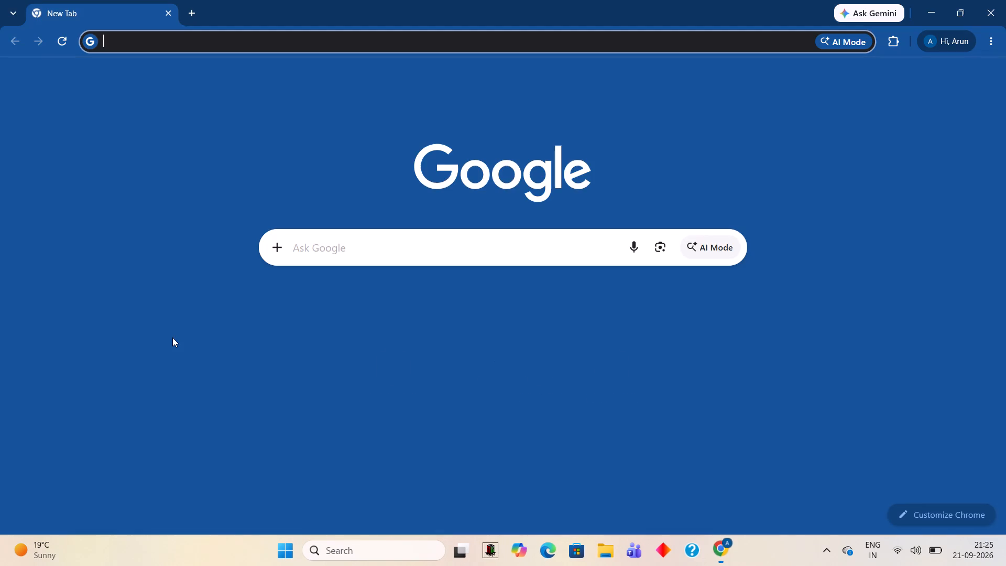
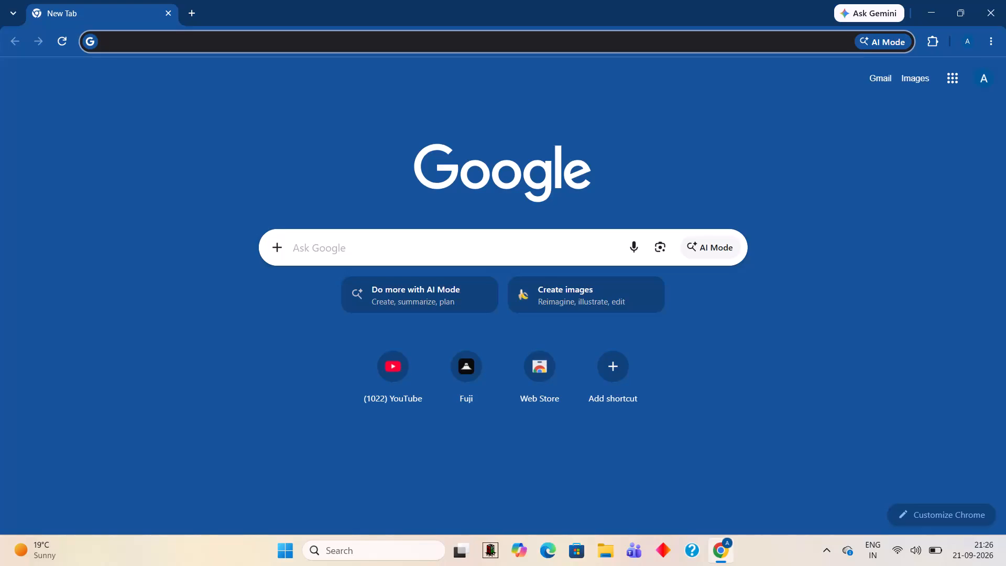
Start a new search in the Google search box on the new tab page.
left_click(320, 251)
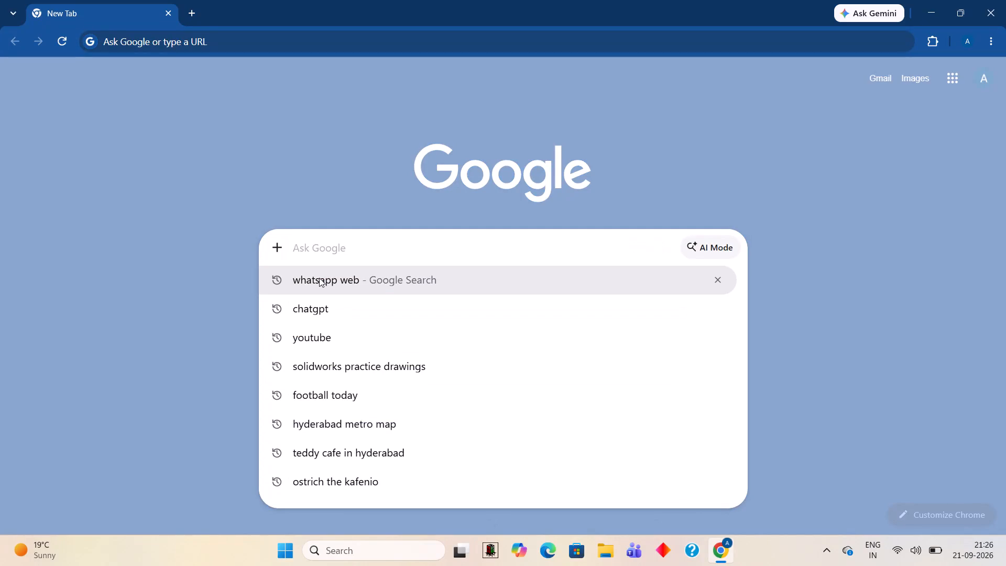
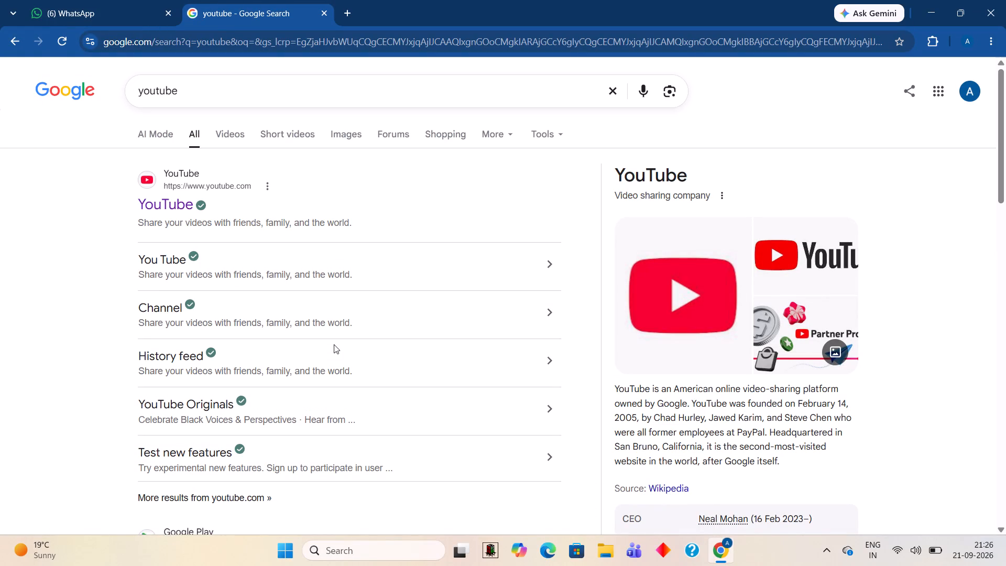
Open YouTube from the search results and start the mix "The Weeknd - Blinding Lights (Official Video)", leaving it playing in the minimized browser.
left_click(169, 209)
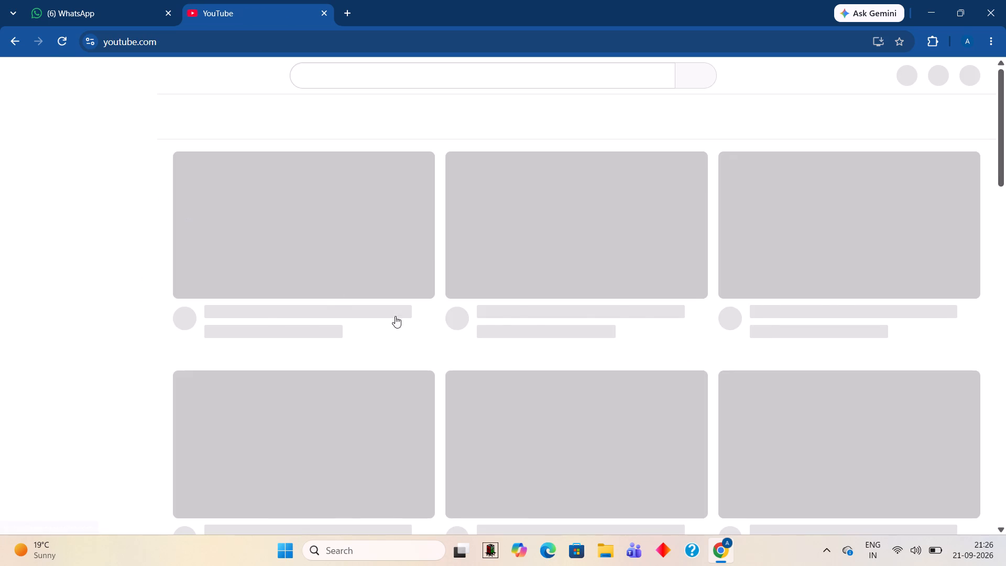
scroll(585, 256, "down", 2)
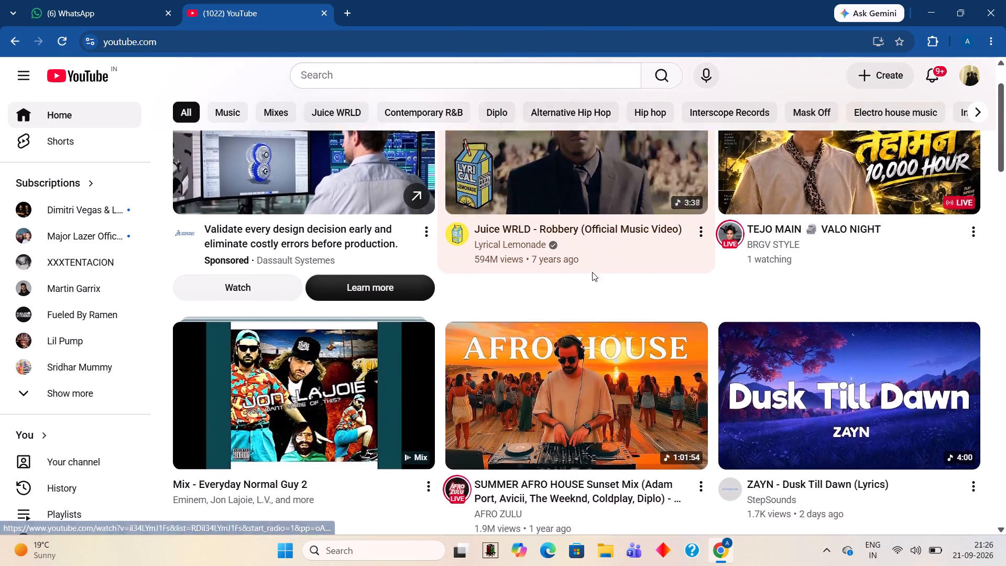
scroll(592, 272, "down", 1)
scroll(516, 281, "down", 6)
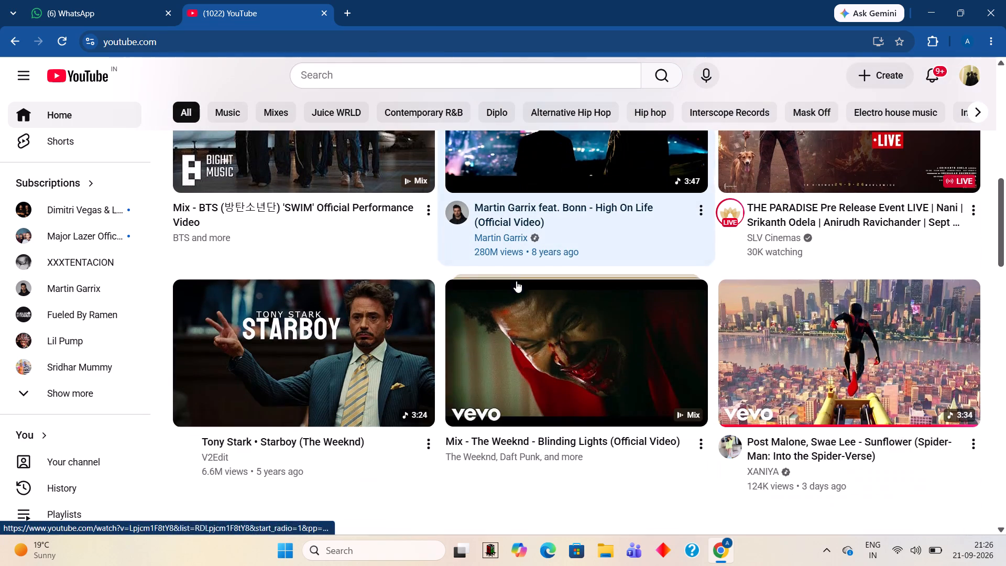
left_click(529, 325)
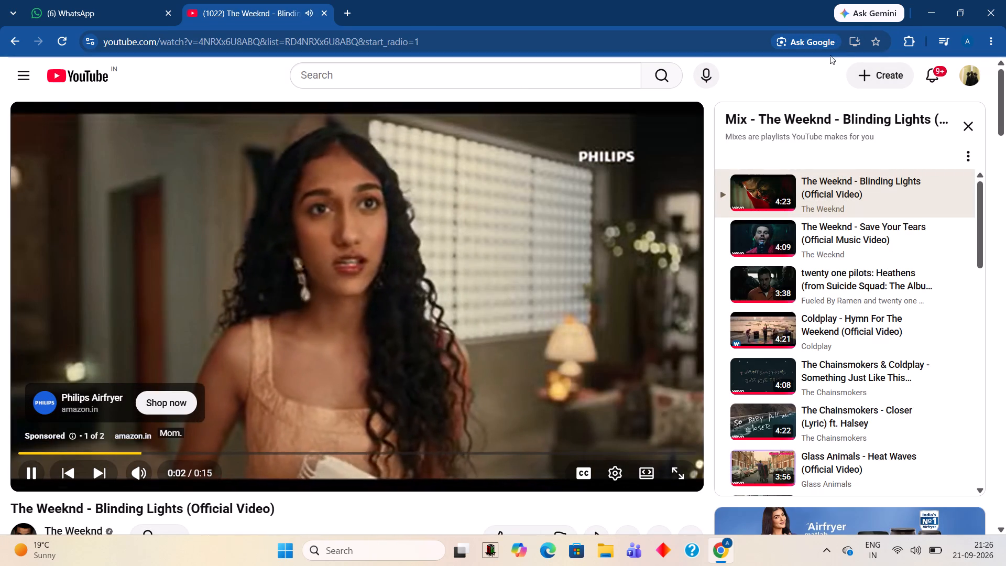
left_click(933, 8)
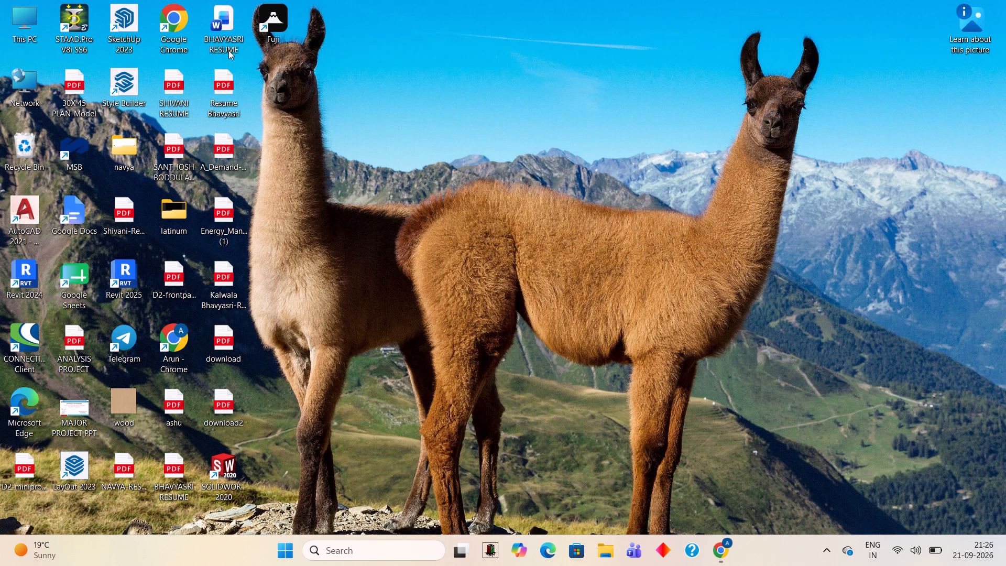
Launch SOLIDWORKS 2020 from the desktop and create a new part document.
double_click(228, 459)
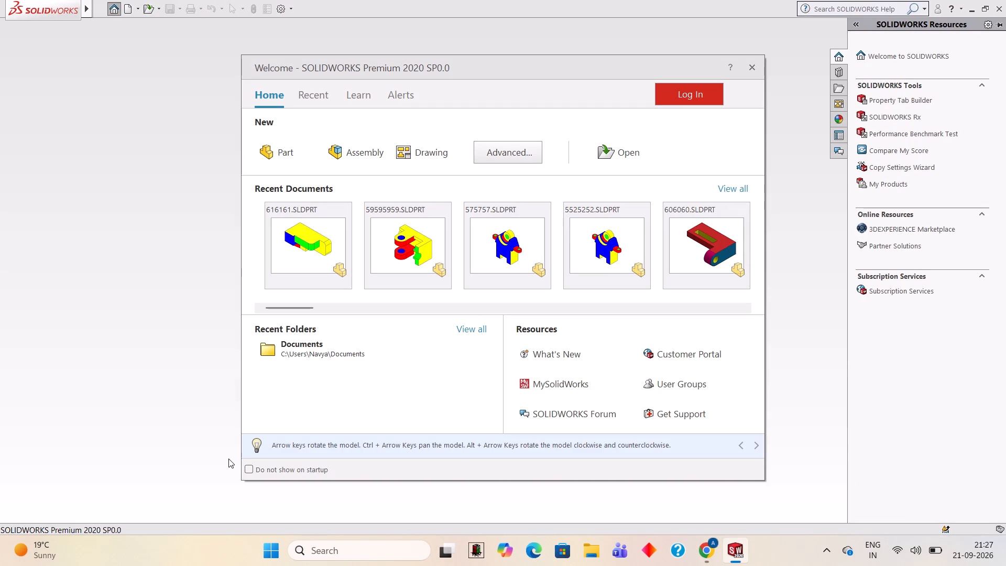
left_click(280, 155)
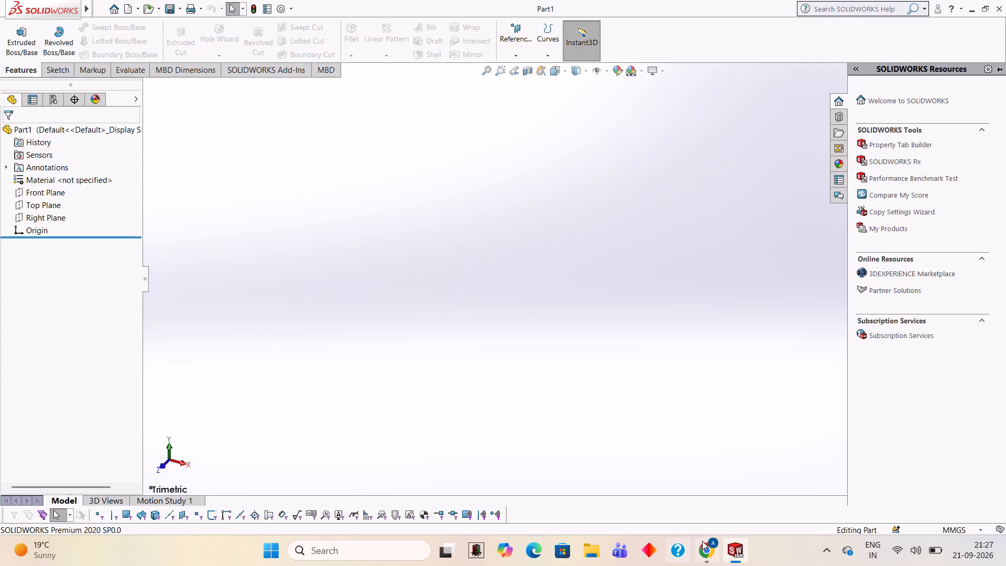
Minimize SOLIDWORKS and launch the Fuji application from the desktop.
left_click(973, 5)
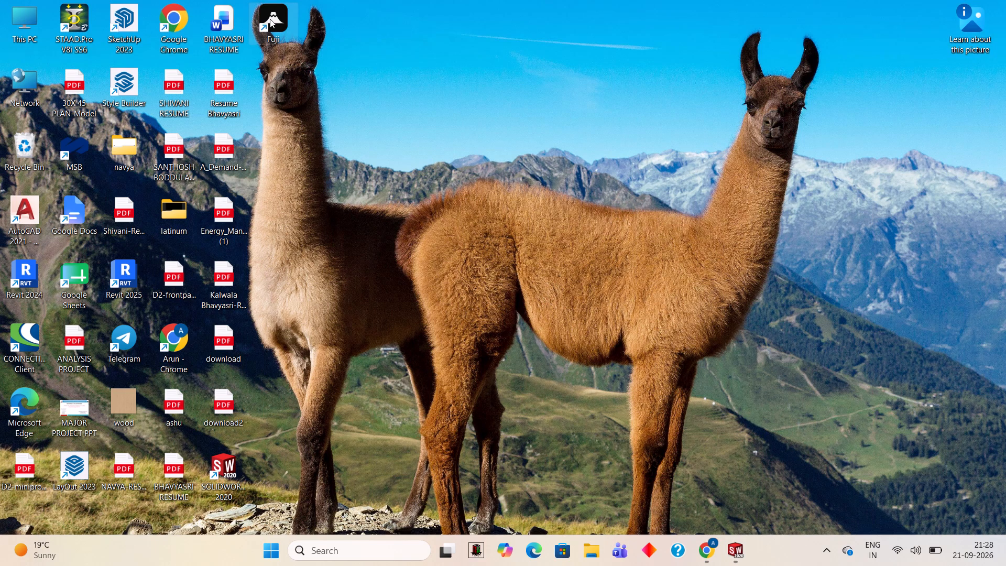
double_click(271, 19)
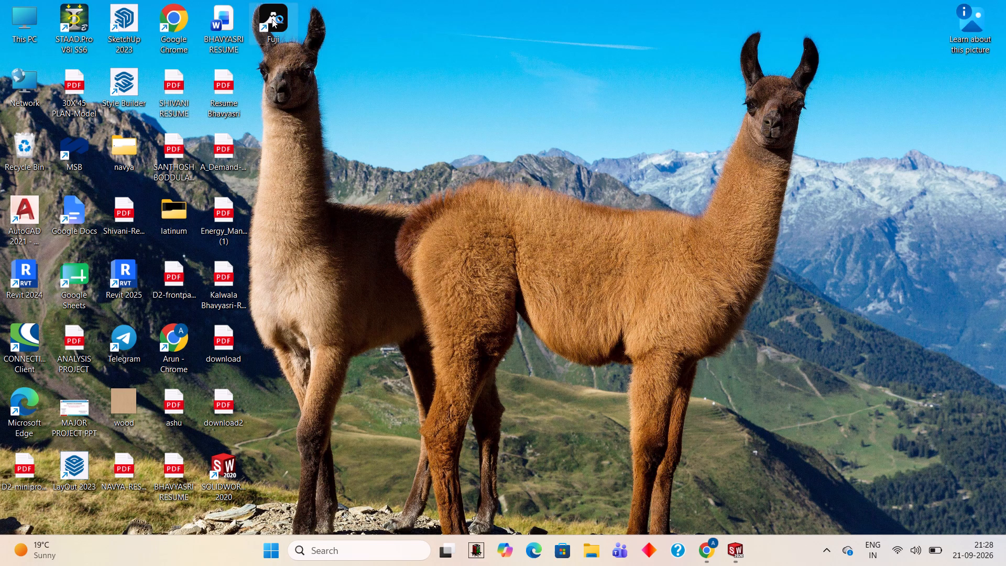
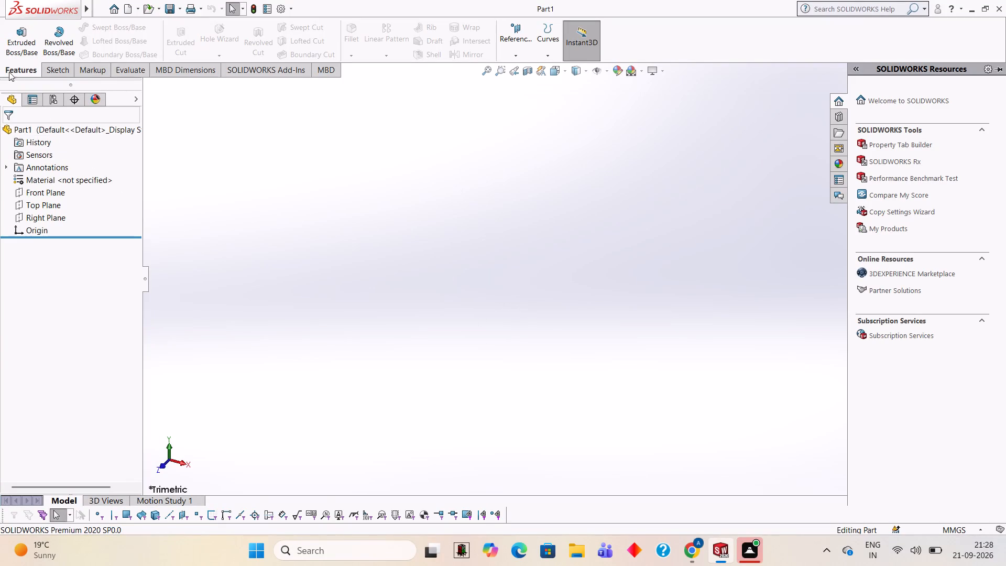
Start a new sketch on the Front Plane.
left_click(51, 67)
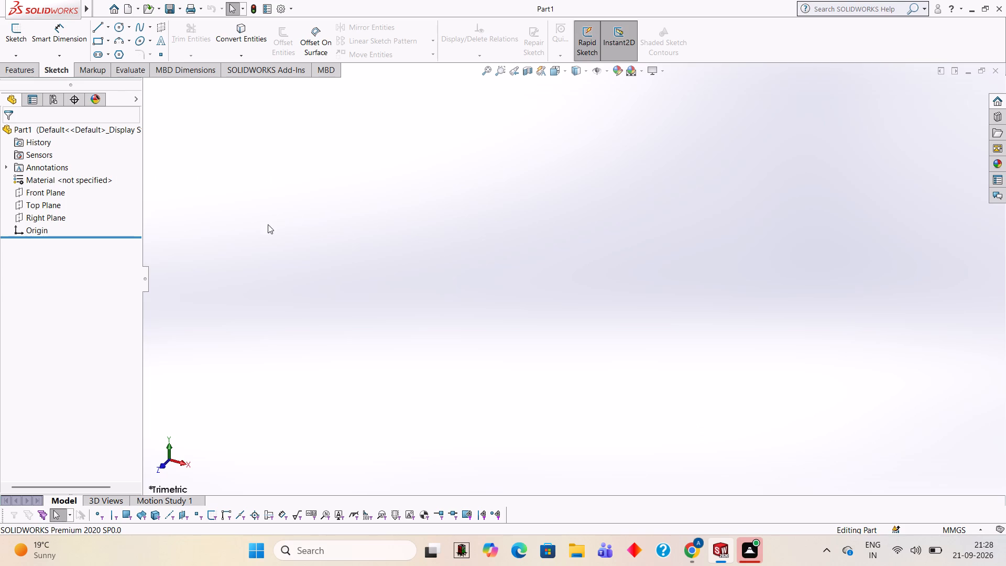
left_click(51, 192)
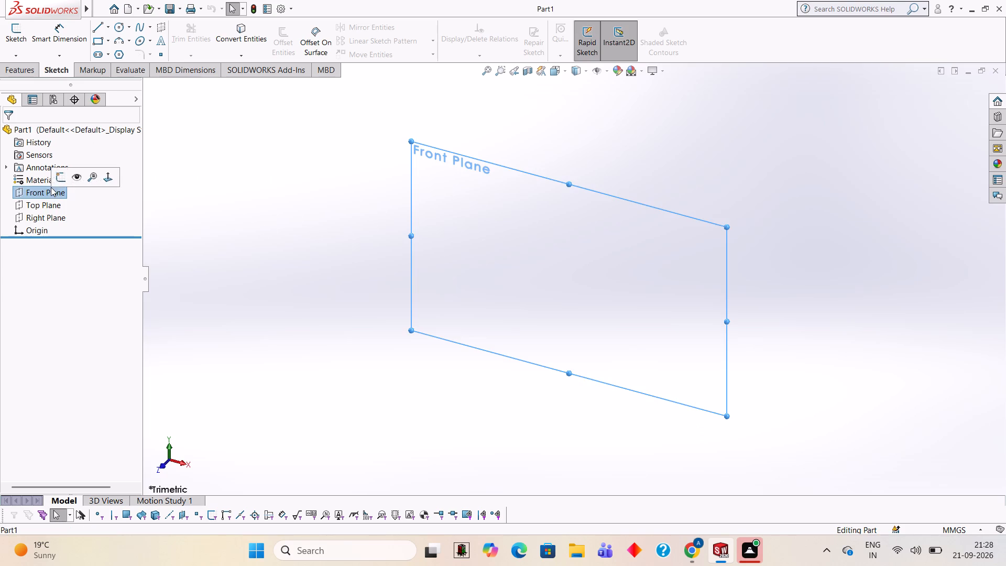
left_click(55, 178)
left_click(473, 237)
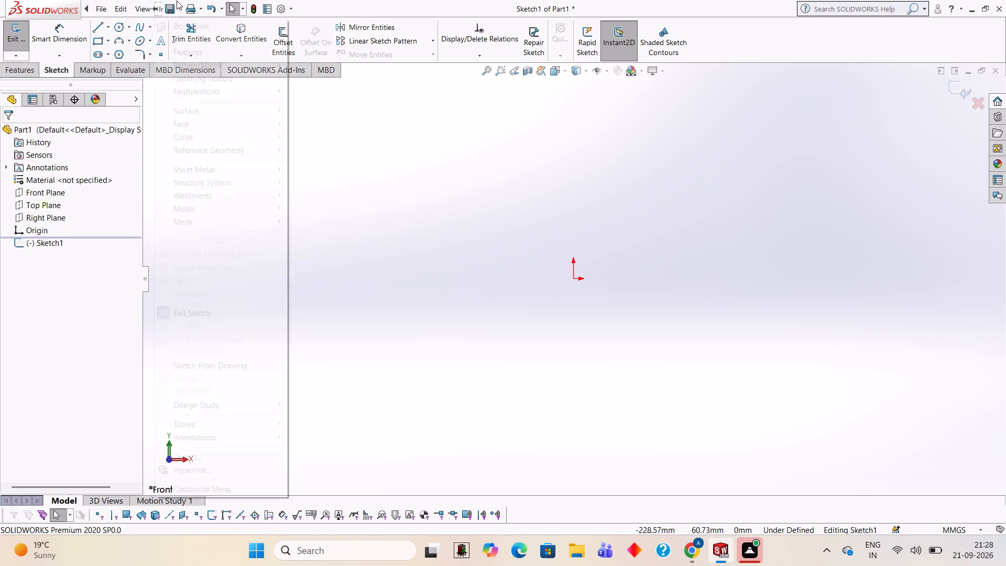
left_click(292, 122)
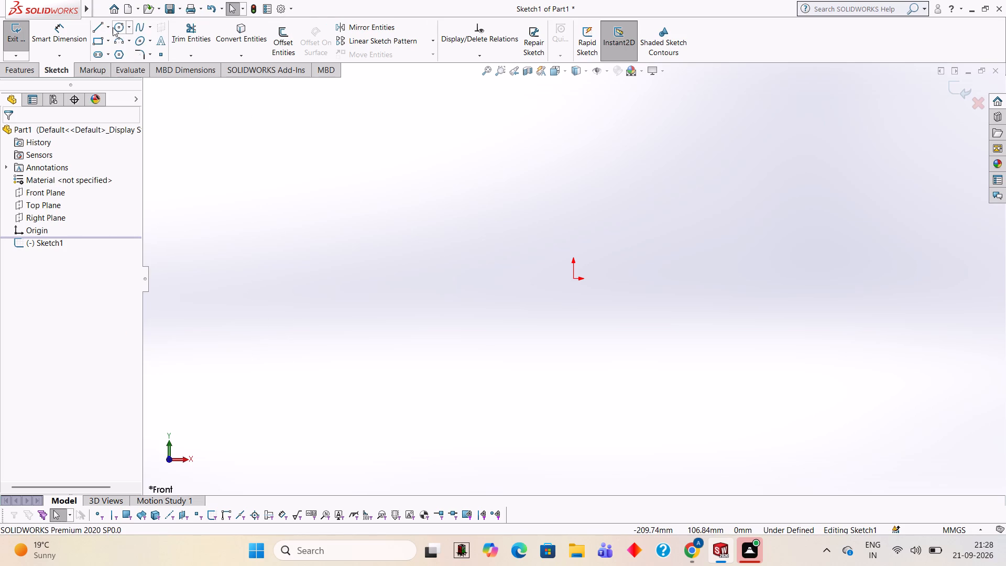
Sketch a 50 mm vertical line up from the origin and continue with a 12 mm horizontal line to the right.
left_click(99, 26)
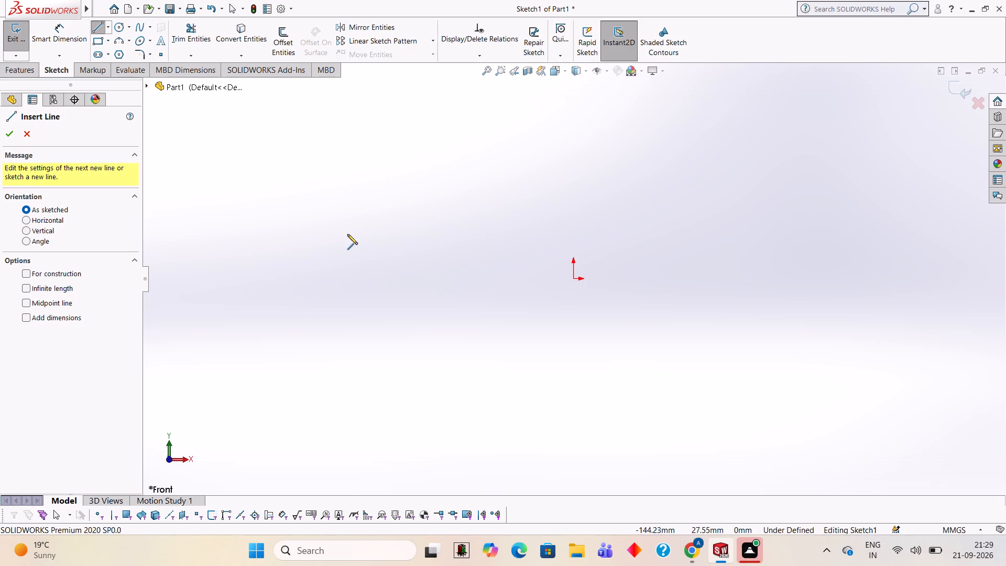
left_click(574, 278)
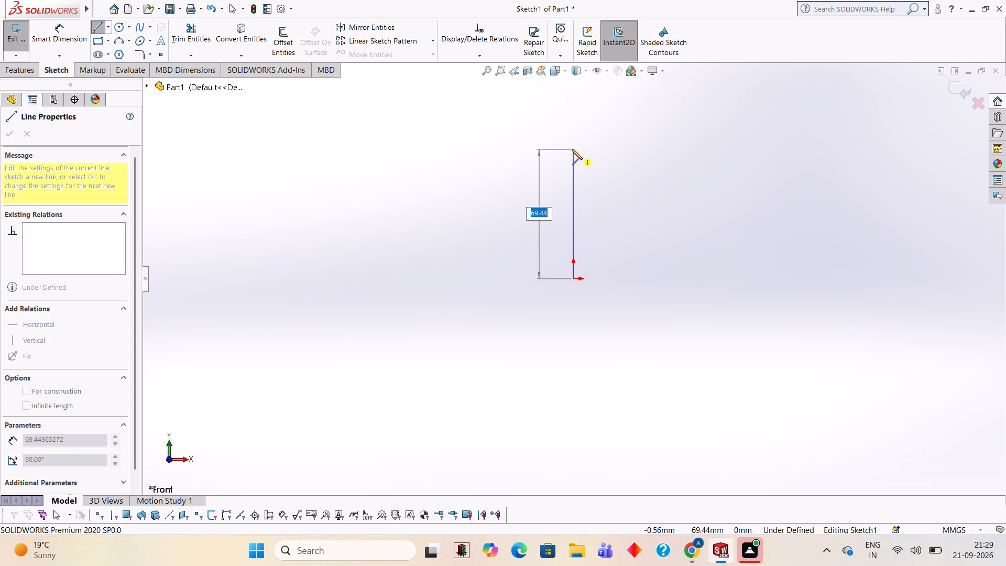
key("2")
key("BackSpace")
type("50")
key("Return")
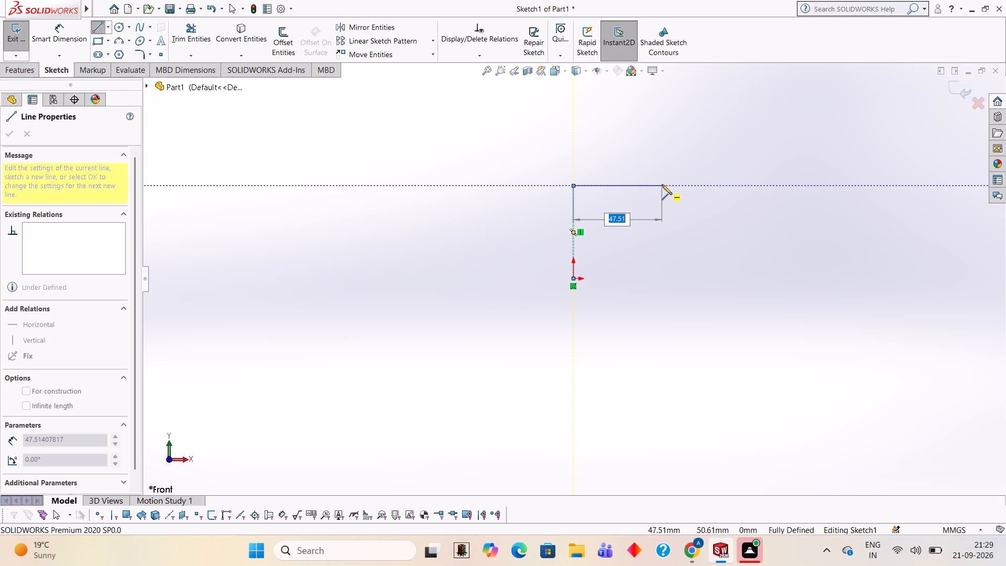
type("12")
key("Return")
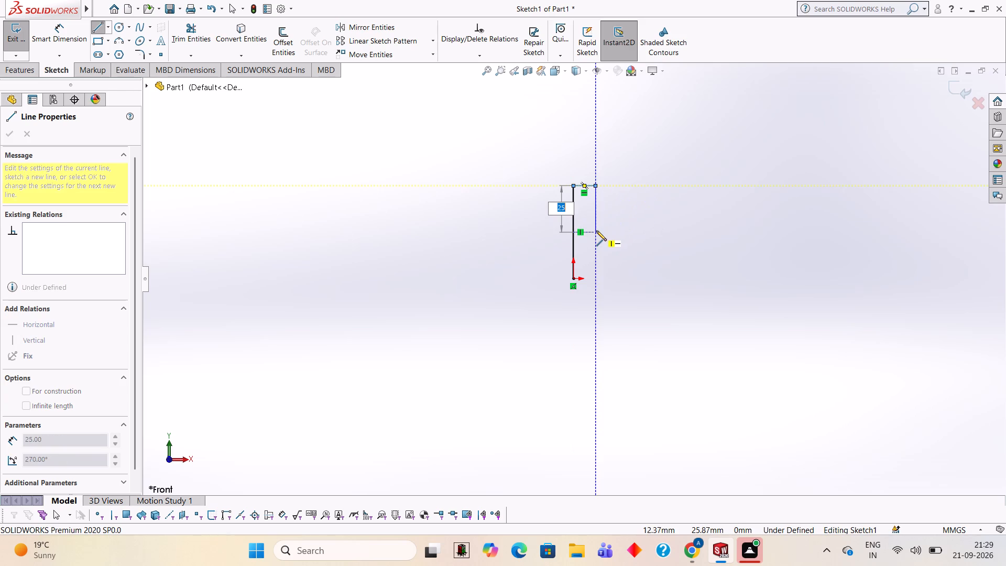
Continue the outline with a top notch 6 mm deep and 25 mm wide, followed by a 13 mm horizontal line.
key("6")
key("Return")
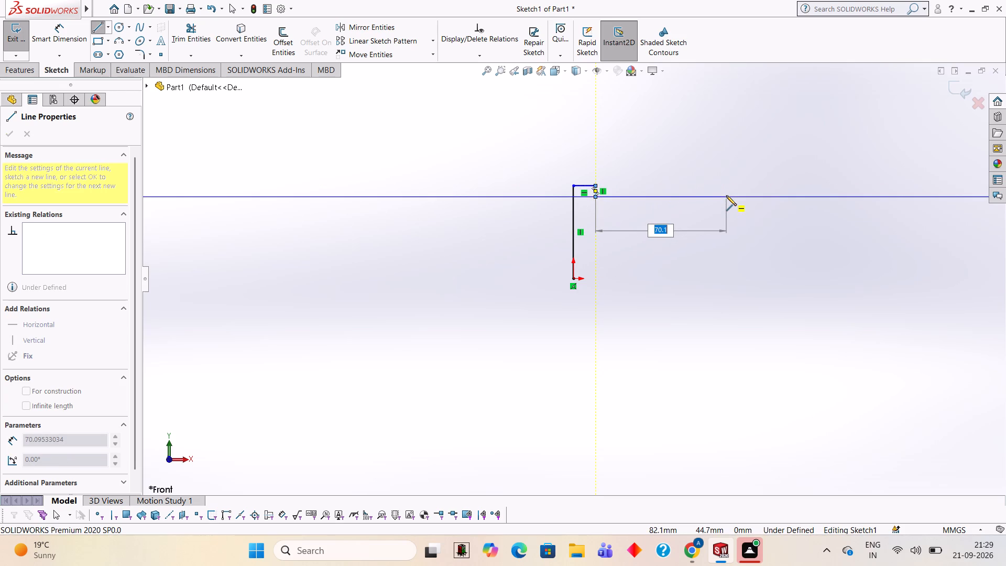
type("25")
key("Return")
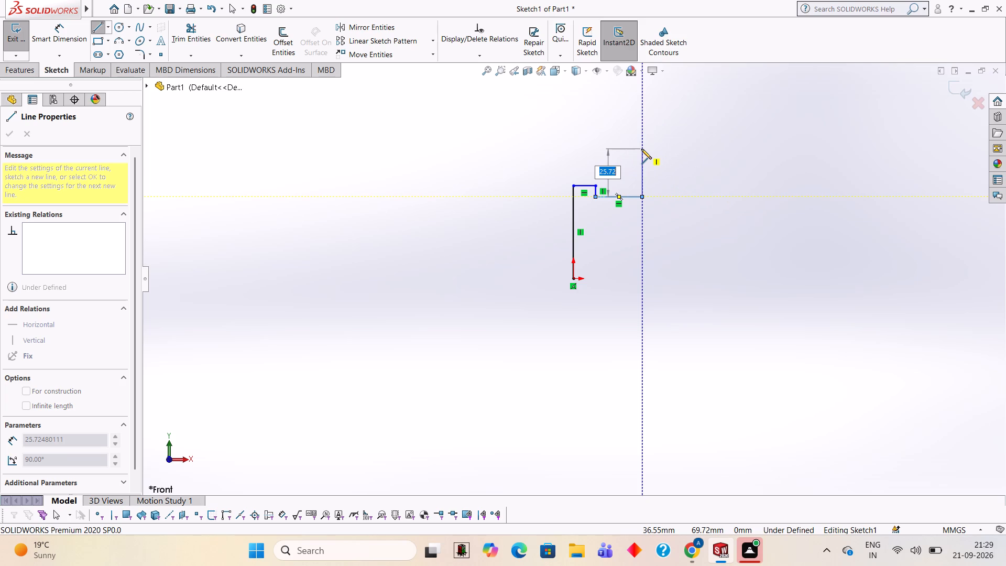
key("6")
key("Return")
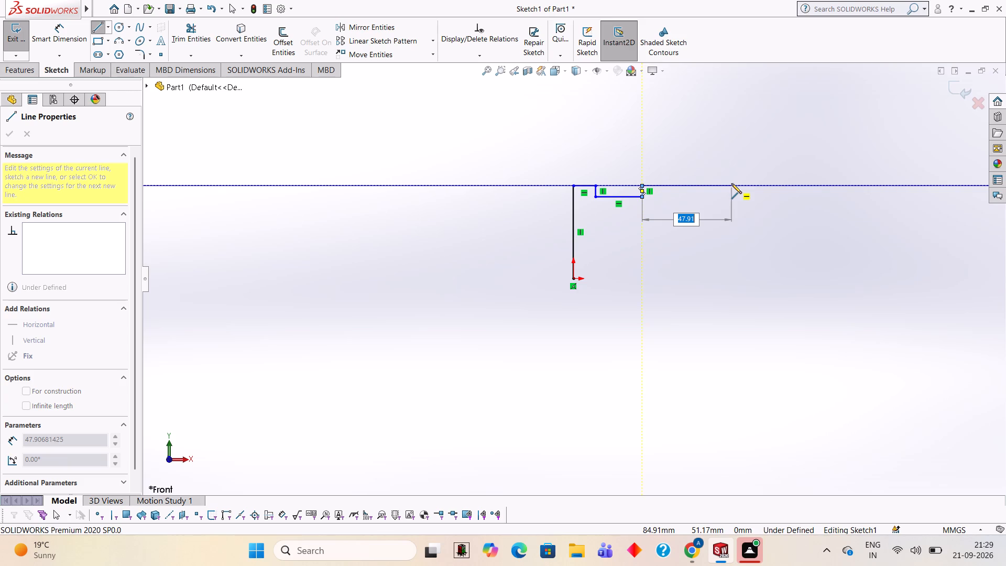
type("13")
key("Return")
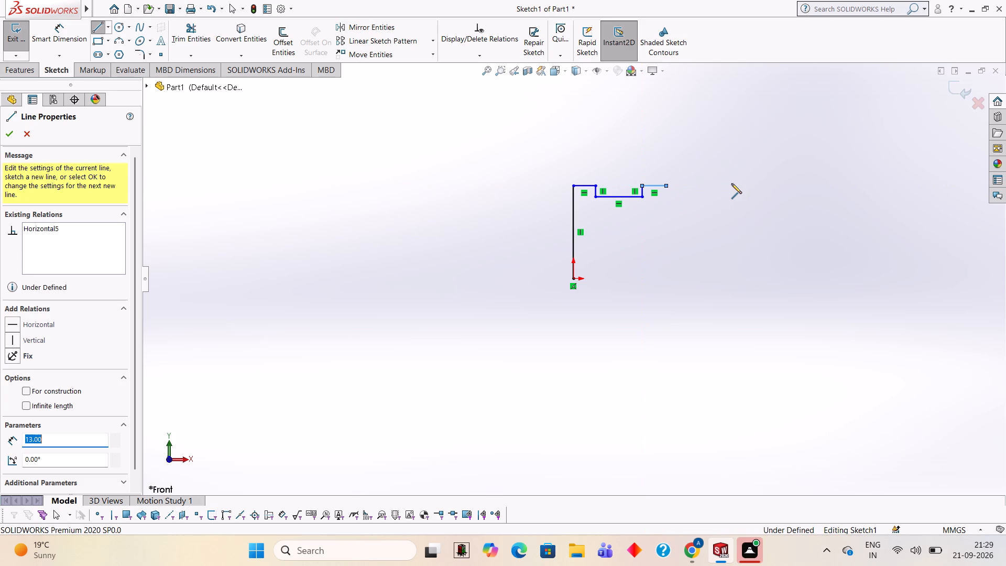
Close the outline at the origin with a vertical right side and a matching bottom edge containing a 6 mm deep, 25 mm wide notch.
scroll(655, 138, "down", 1)
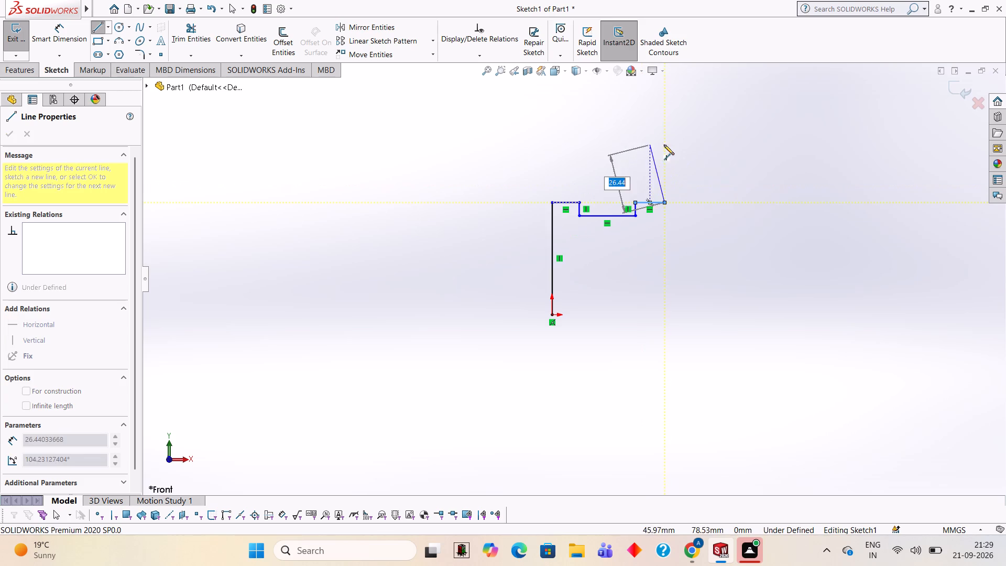
scroll(691, 231, "down", 2)
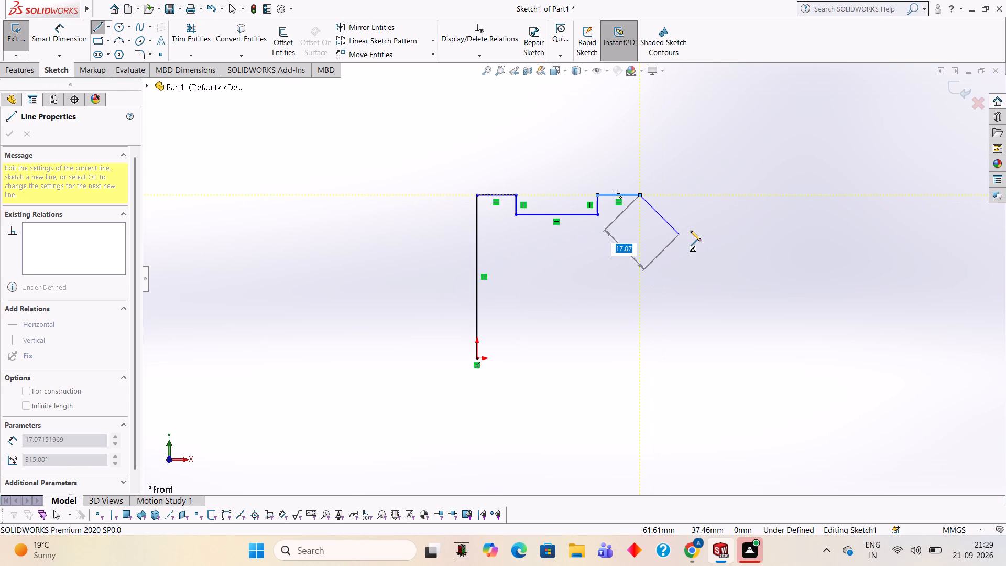
left_click(639, 355)
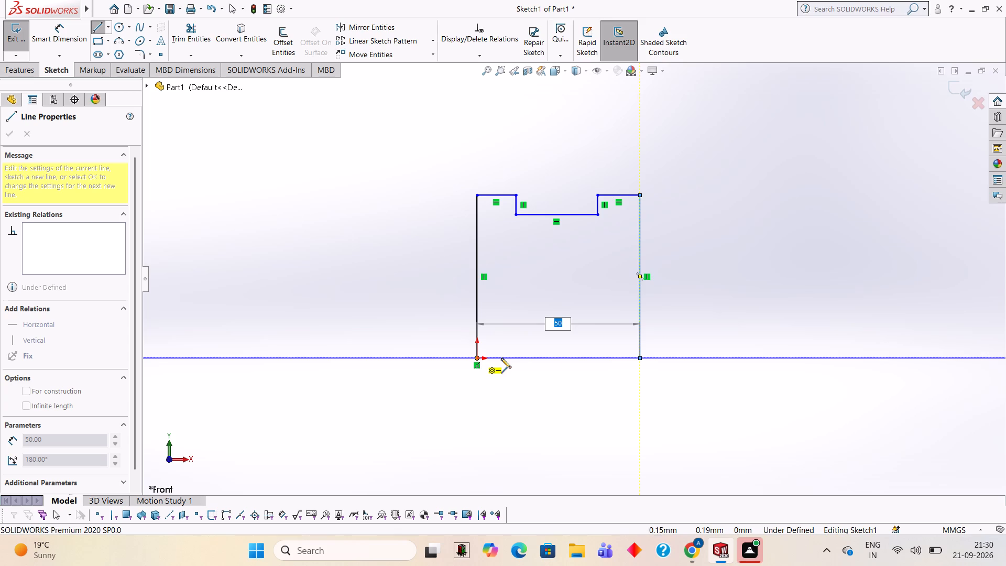
left_click(595, 357)
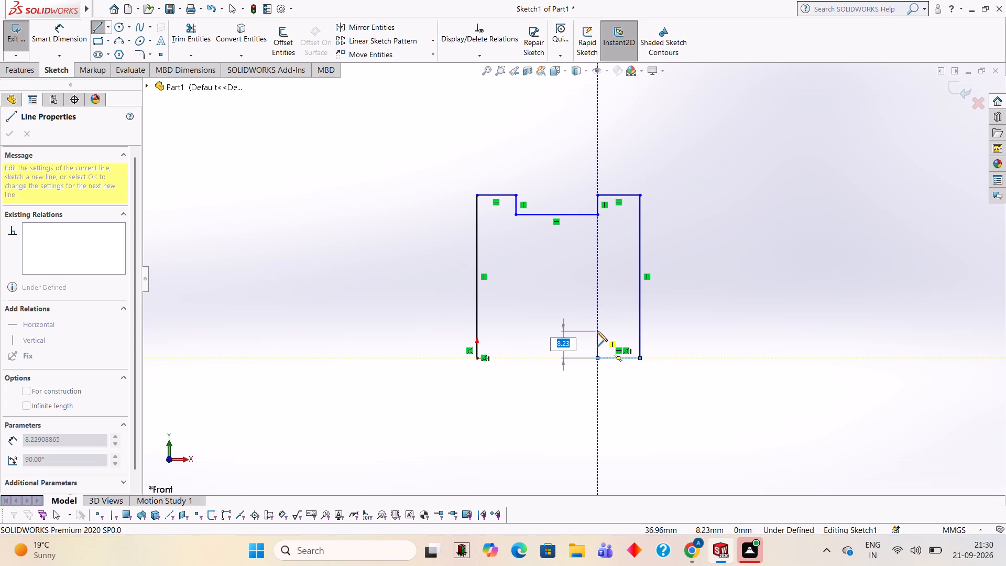
key("6")
key("Return")
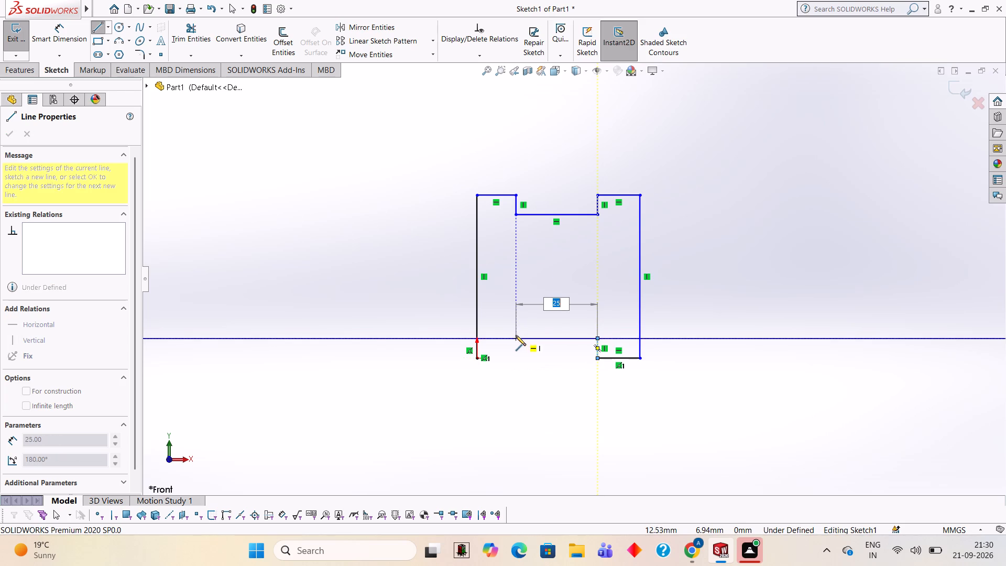
left_click(516, 338)
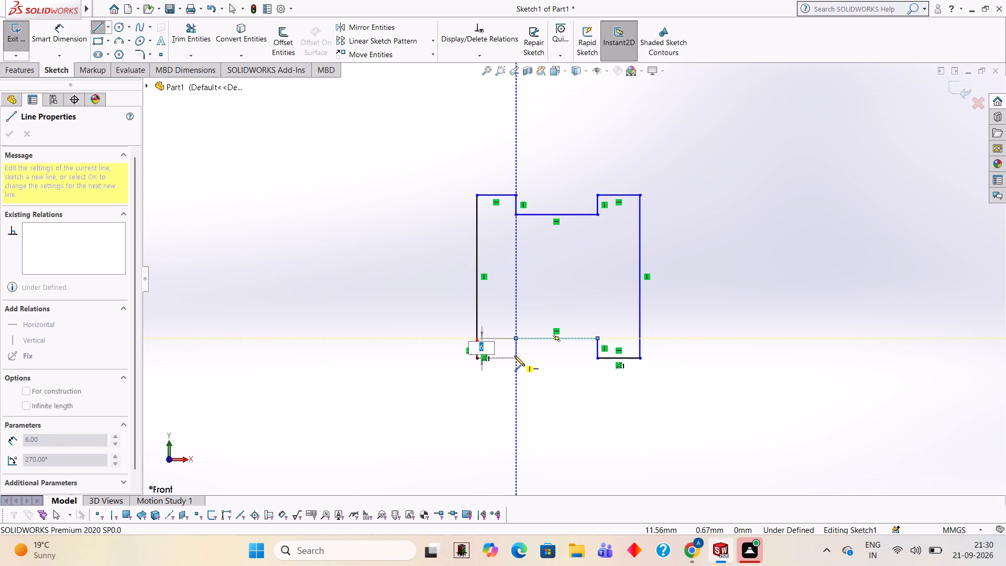
left_click(515, 356)
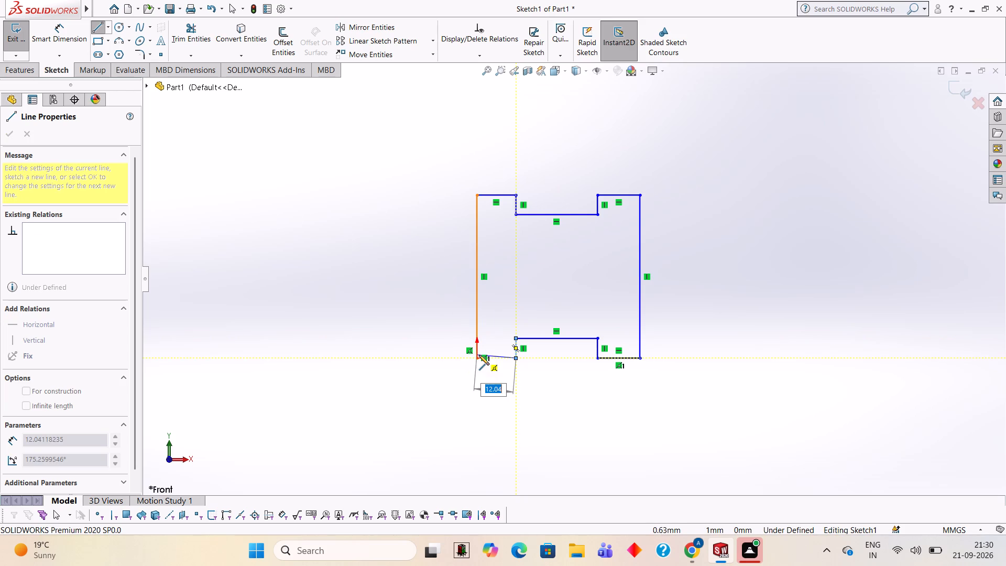
left_click(478, 357)
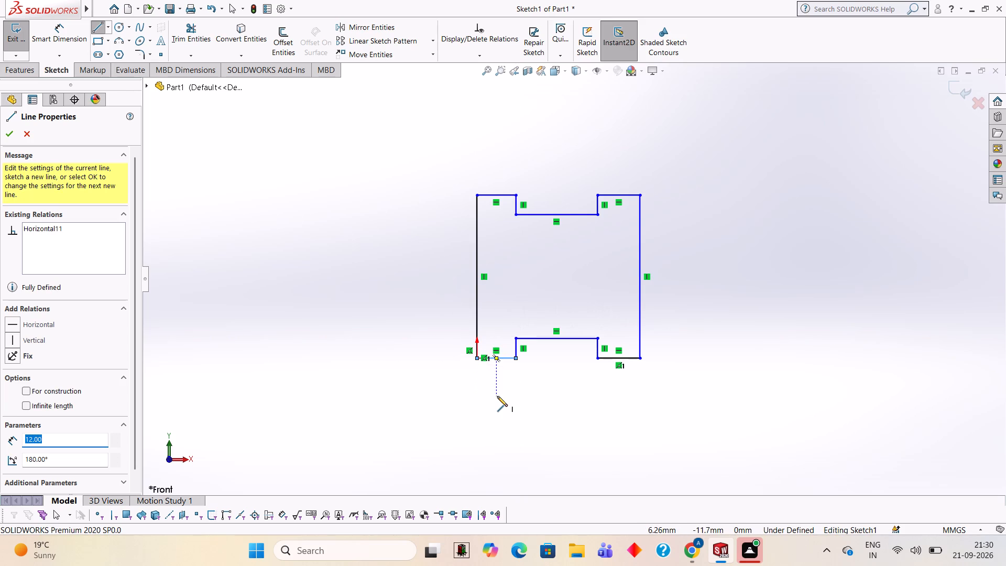
key("Escape")
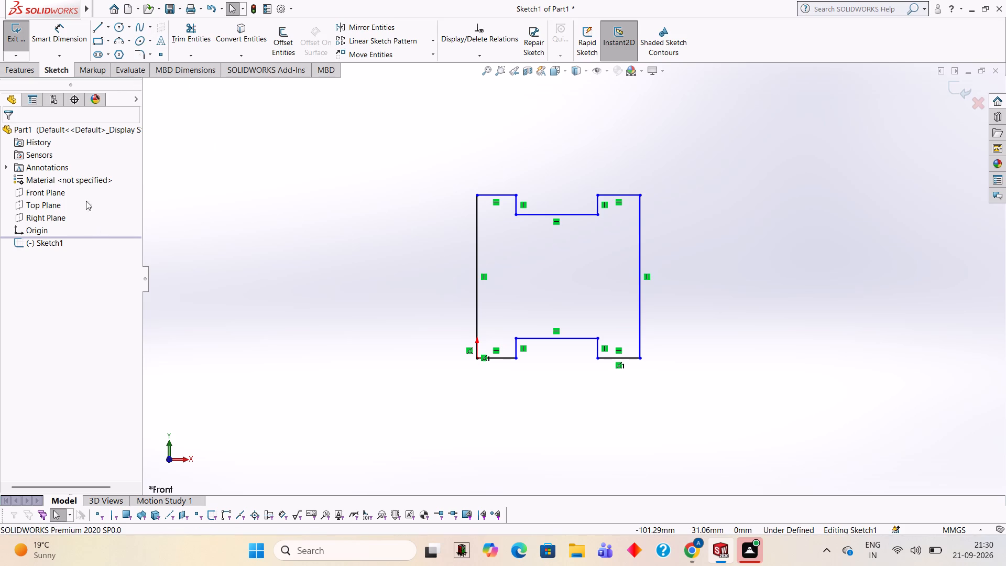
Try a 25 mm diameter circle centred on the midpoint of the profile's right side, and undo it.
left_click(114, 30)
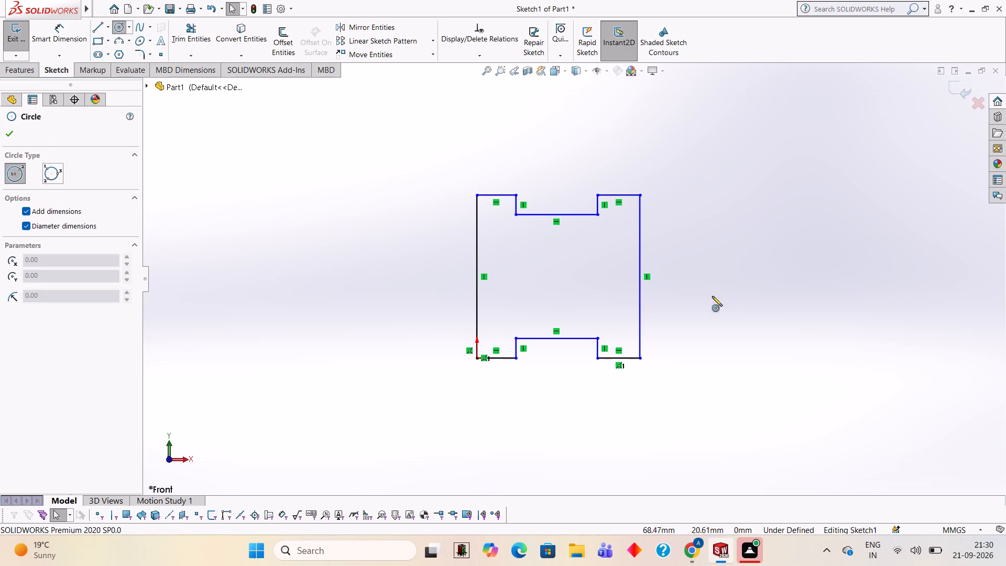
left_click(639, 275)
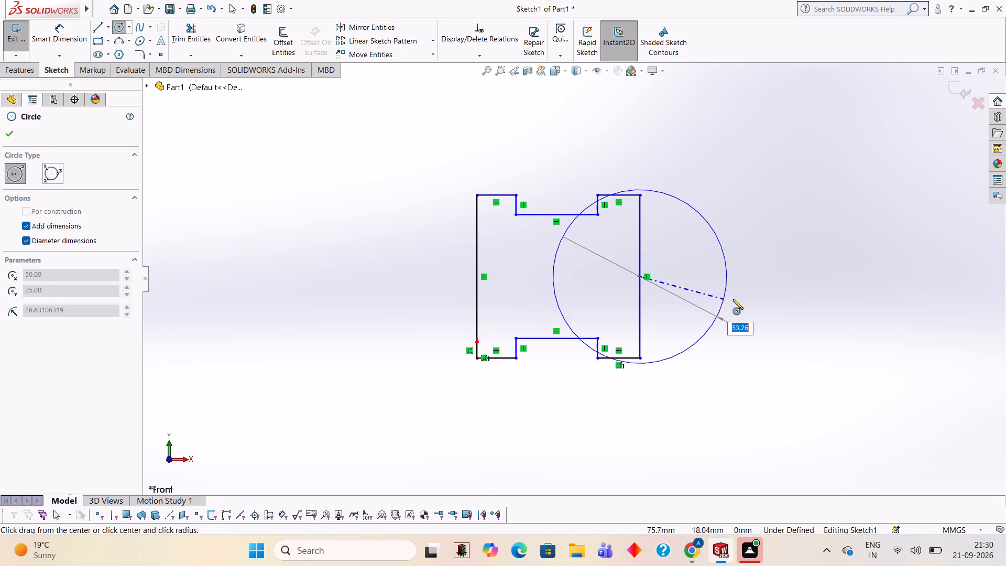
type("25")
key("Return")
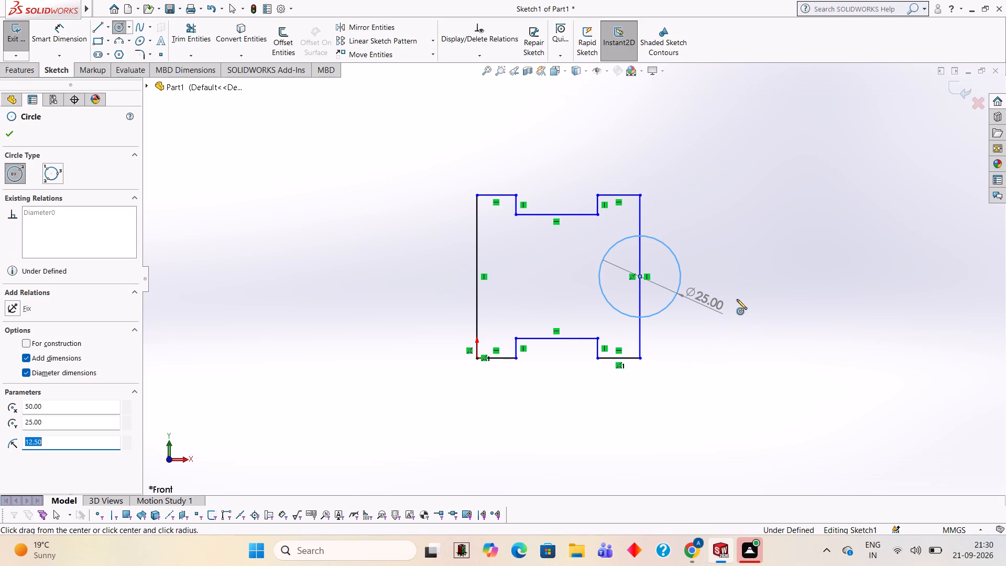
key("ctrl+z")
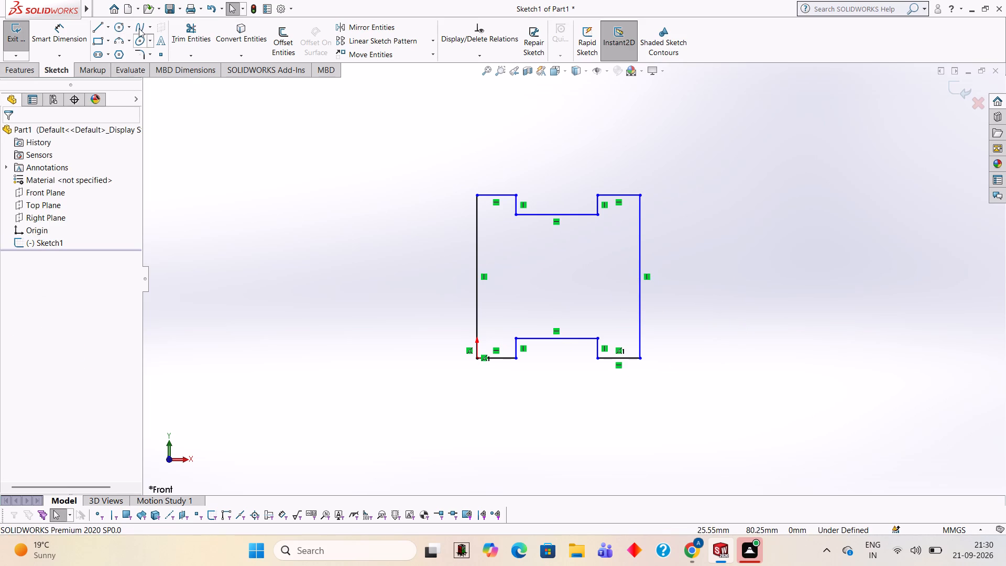
Draw a 50 mm diameter circle centred on the midpoint of the profile's right vertical side.
left_click(122, 26)
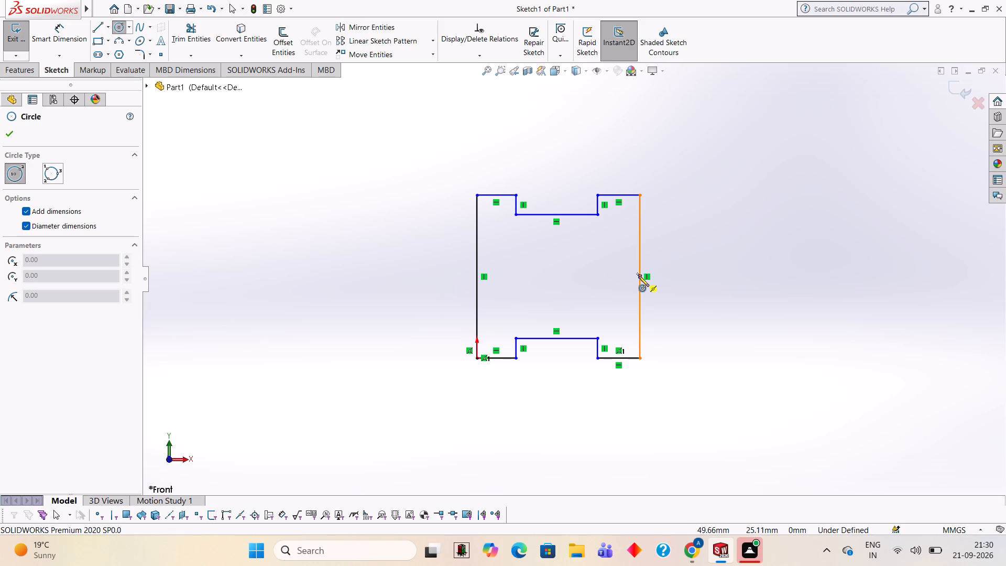
left_click(640, 275)
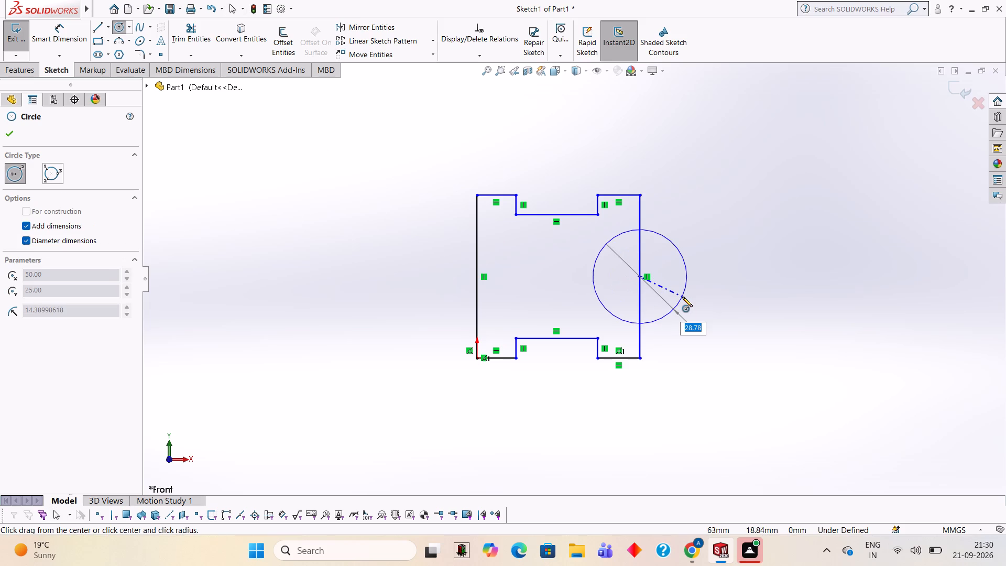
type("50")
key("Return")
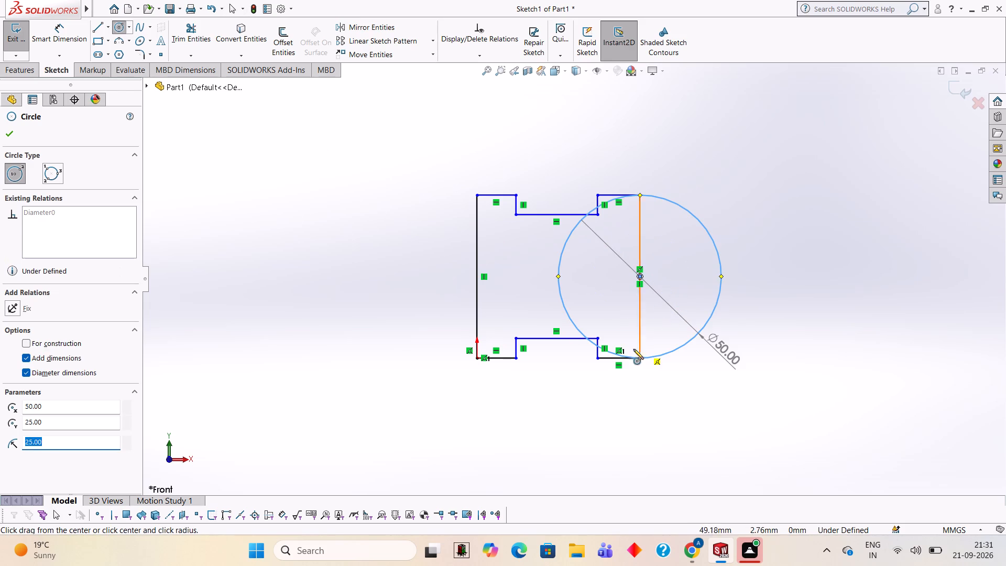
key("Escape")
Trim the circle's inner arc segments and the vertical side across it, leaving a semicircular end on the notched outline.
left_click(199, 23)
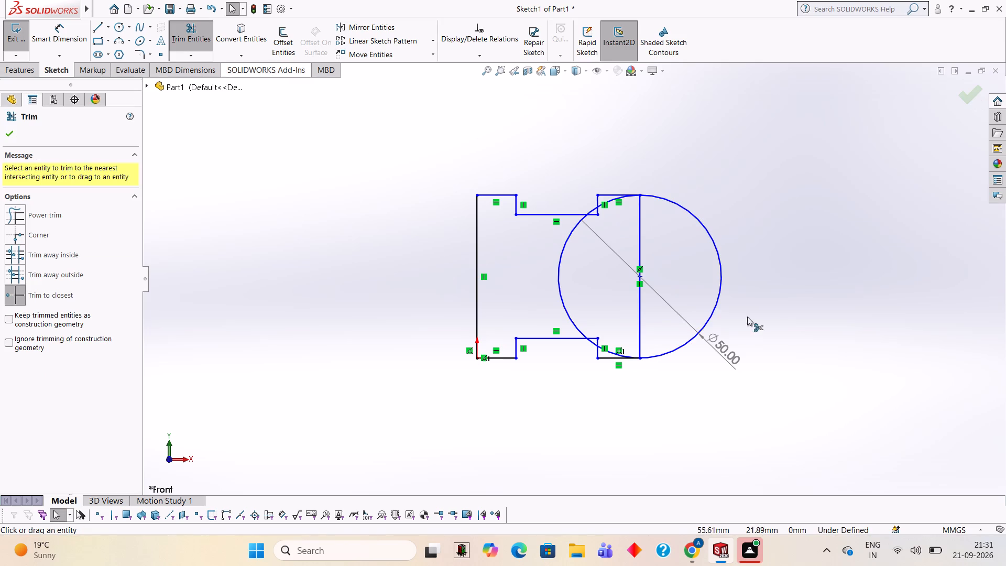
left_click(570, 241)
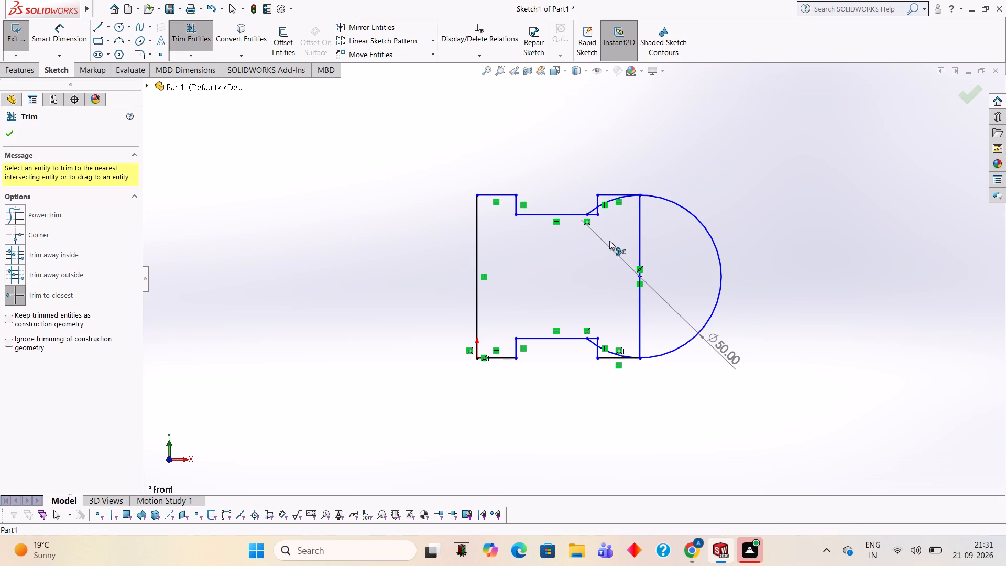
left_click(615, 200)
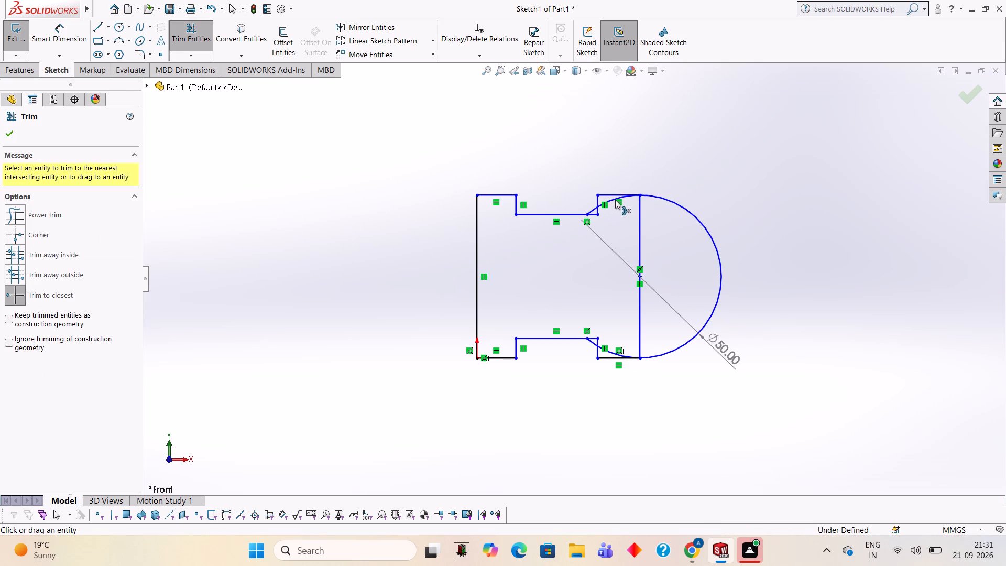
left_click(614, 200)
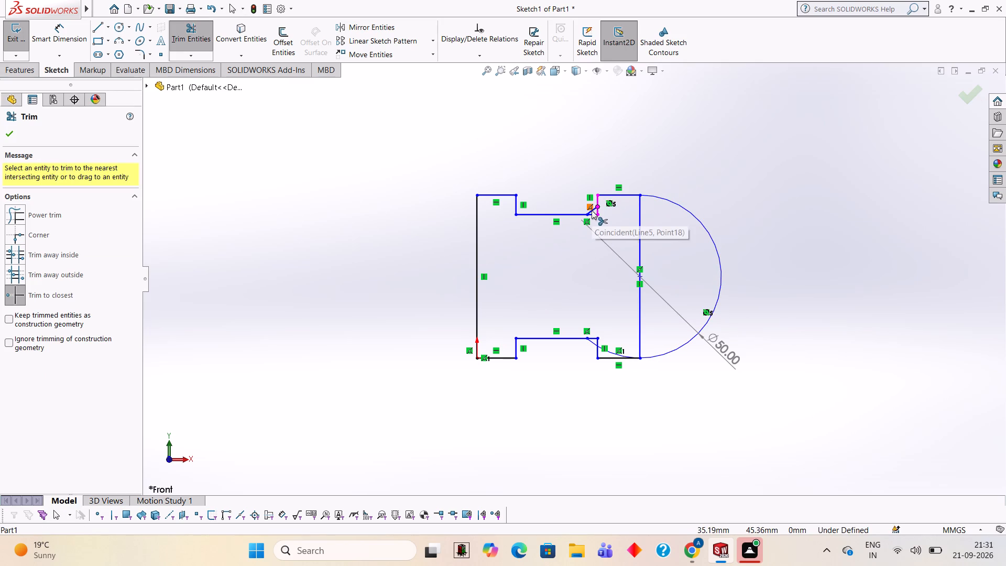
left_click(639, 233)
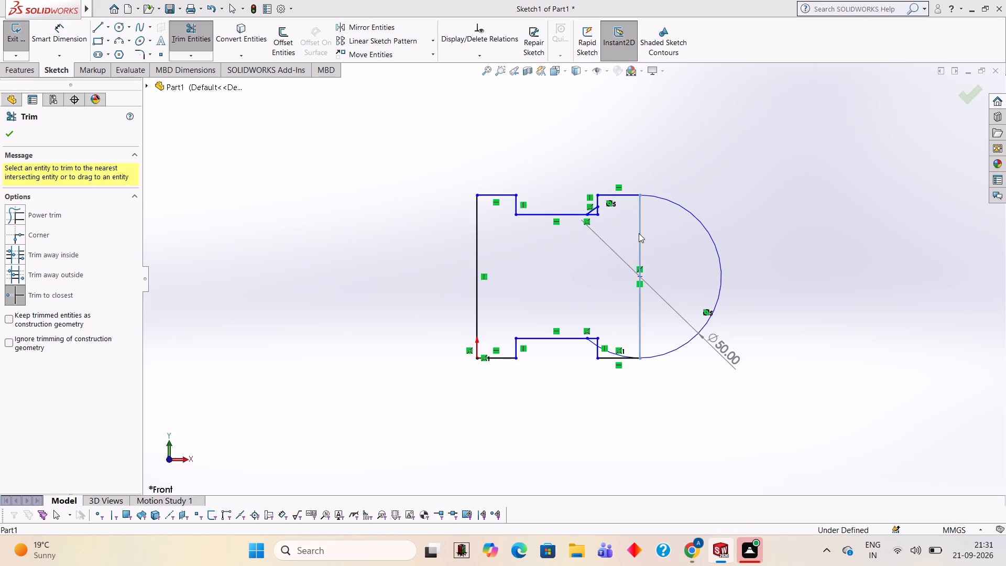
left_click(545, 286)
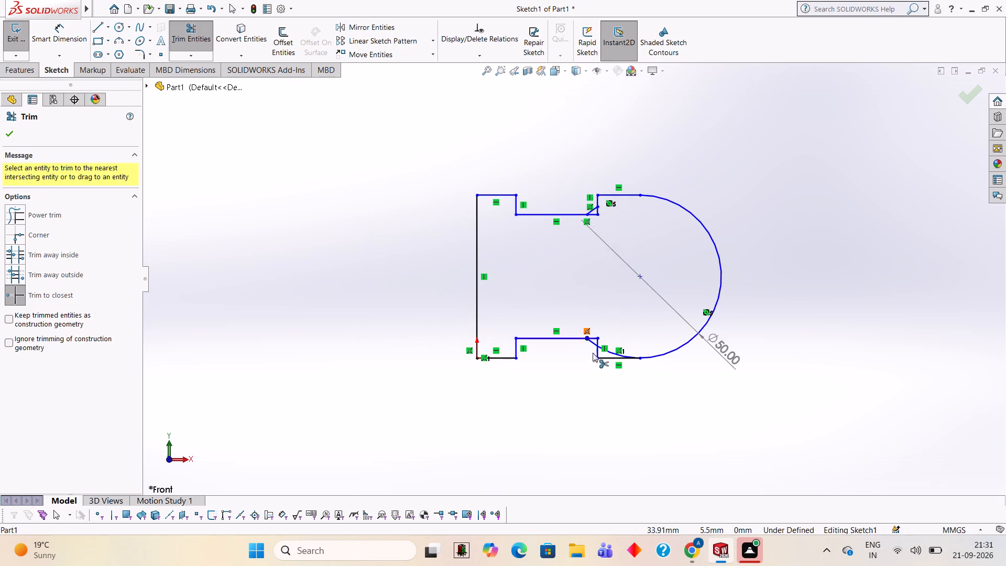
scroll(592, 351, "down", 2)
left_click(590, 330)
left_click(614, 341)
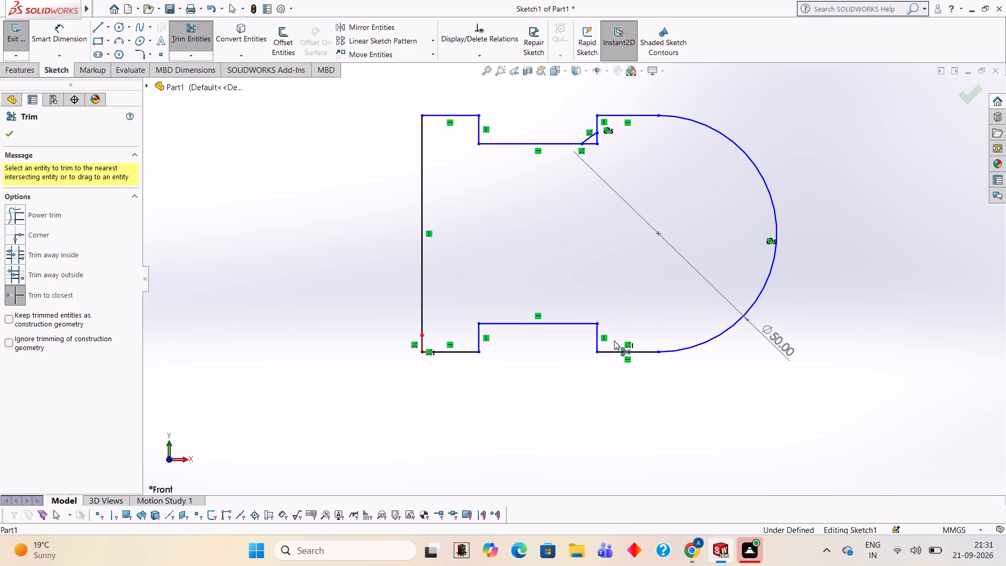
left_click(588, 138)
Dimension the vertical distance between the inner horizontal edges of the top and bottom notches.
scroll(621, 210, "up", 1)
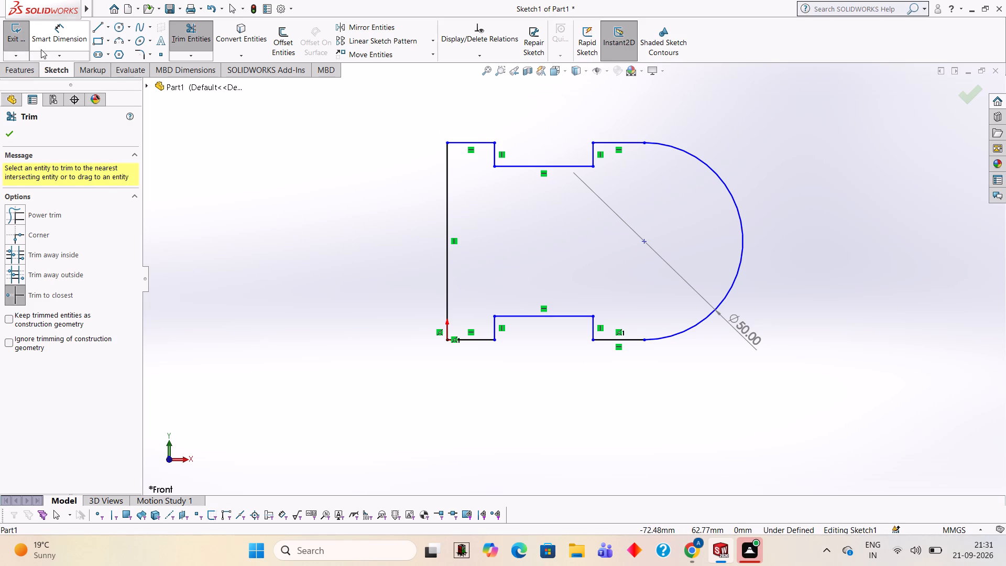
left_click(55, 42)
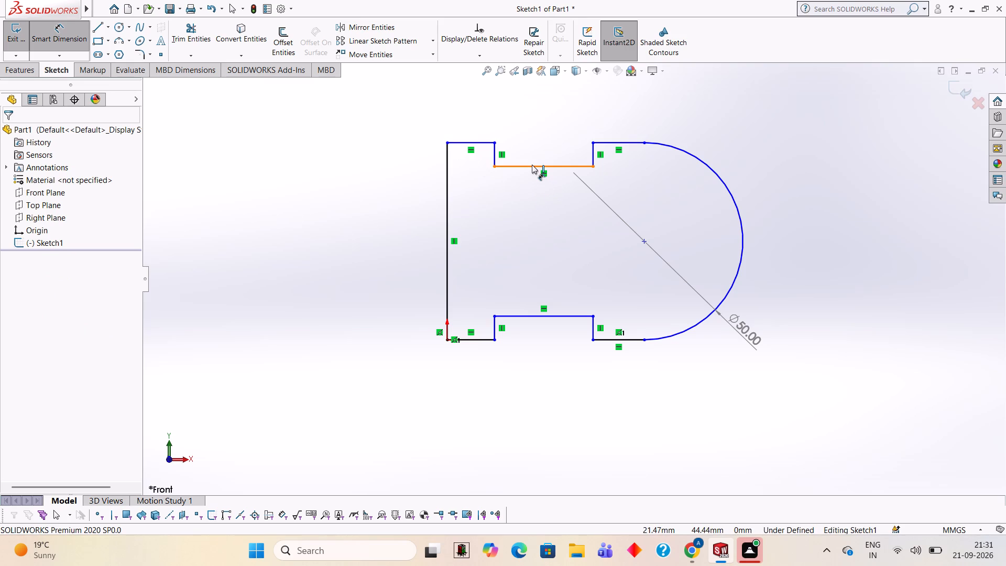
left_click(532, 165)
left_click(530, 317)
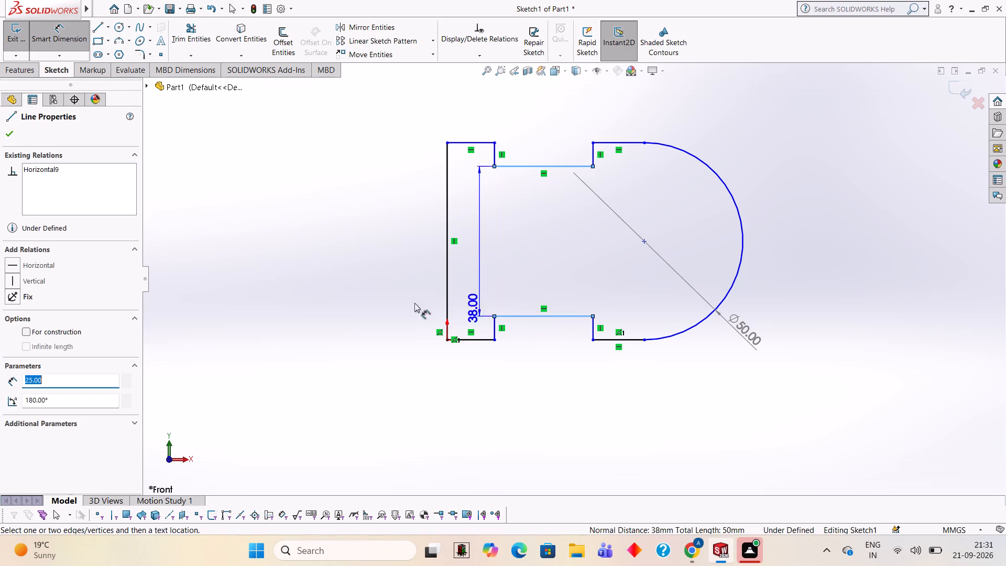
left_click(352, 257)
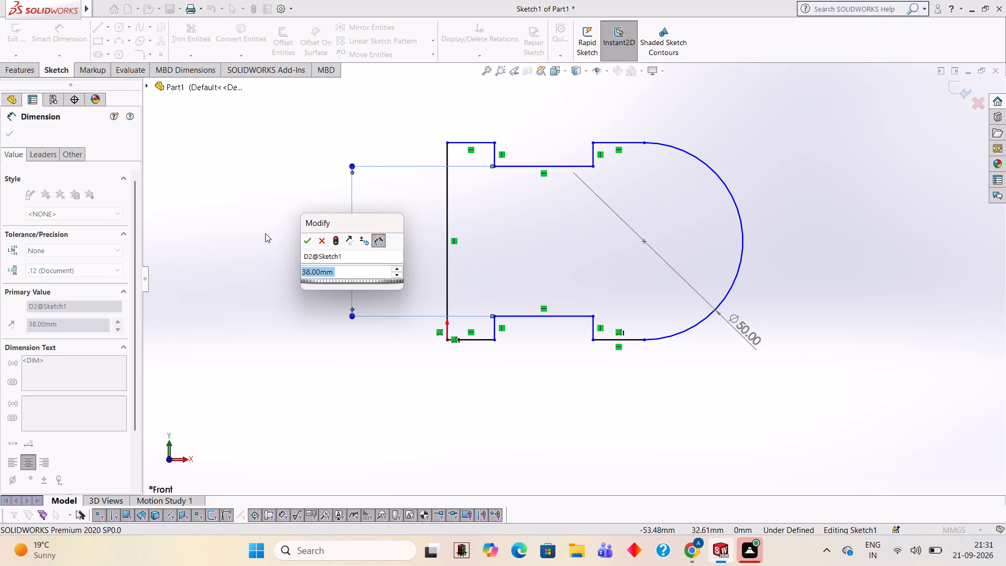
left_click(310, 240)
left_click(339, 97)
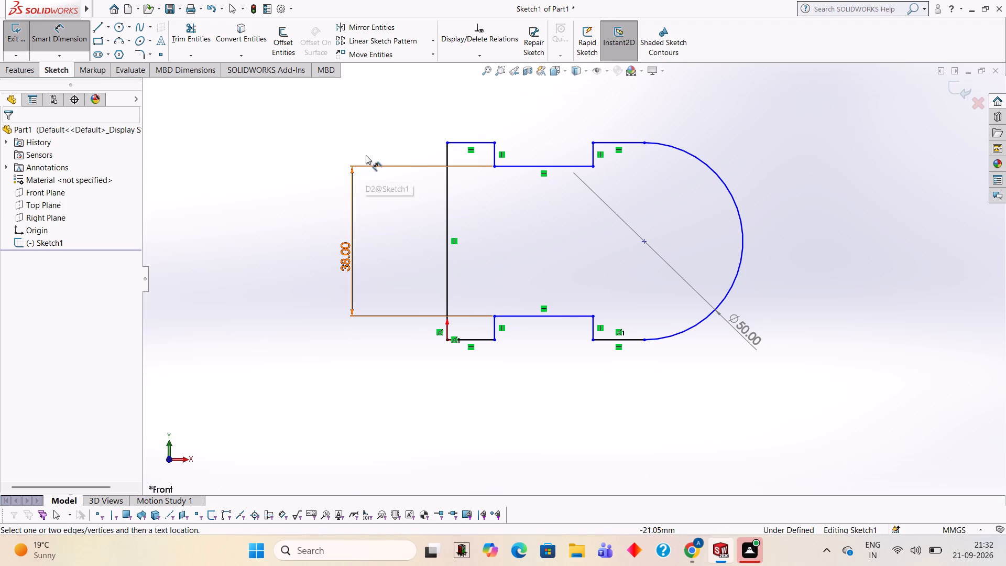
Extrude the notched profile as a blind boss 12 mm deep.
left_click(26, 72)
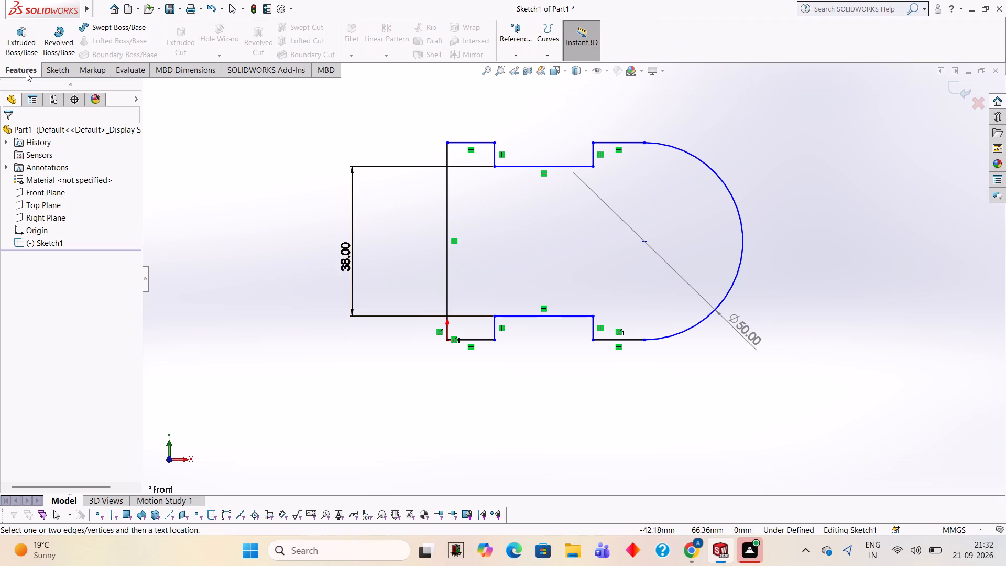
left_click(26, 58)
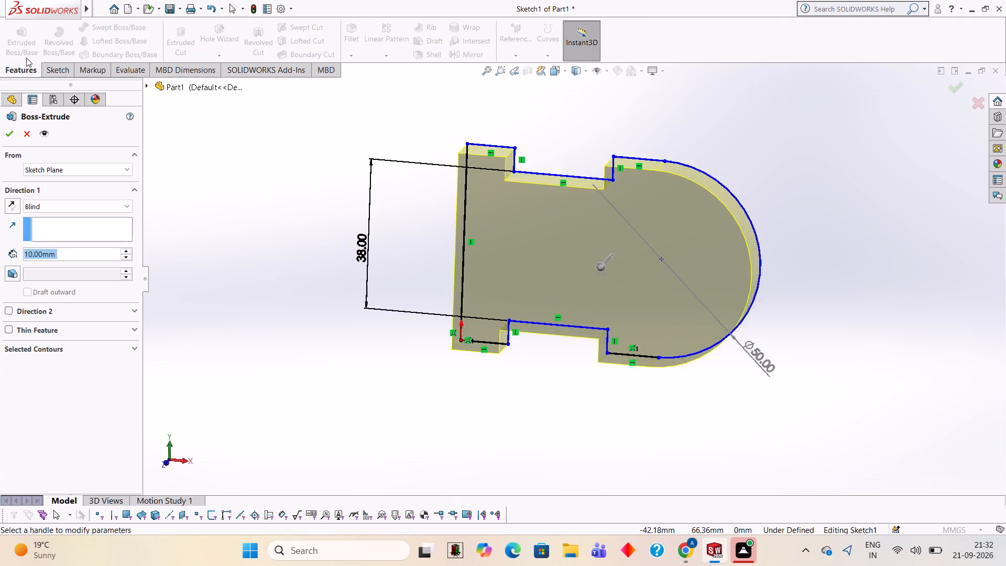
type("12")
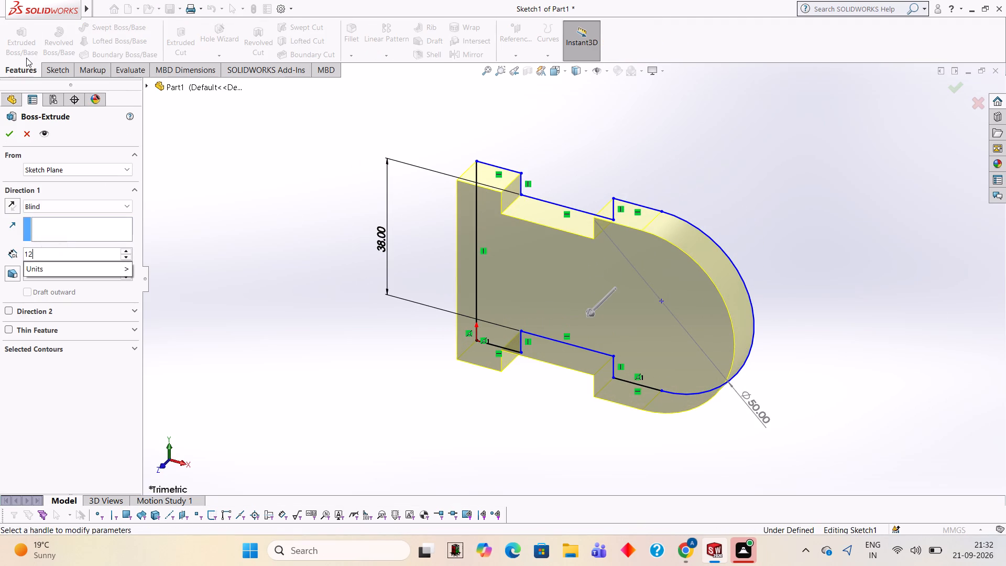
key("Return")
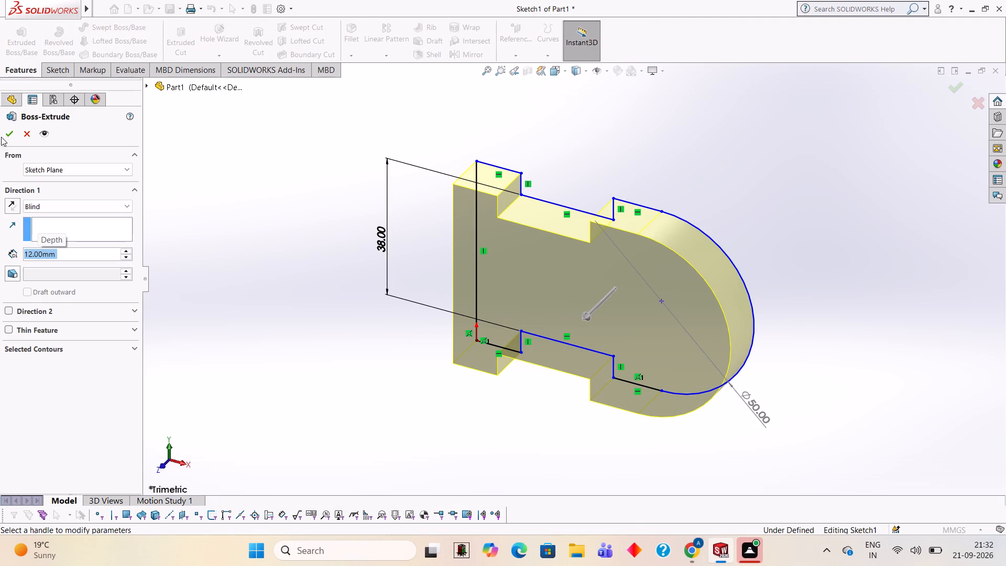
left_click(13, 128)
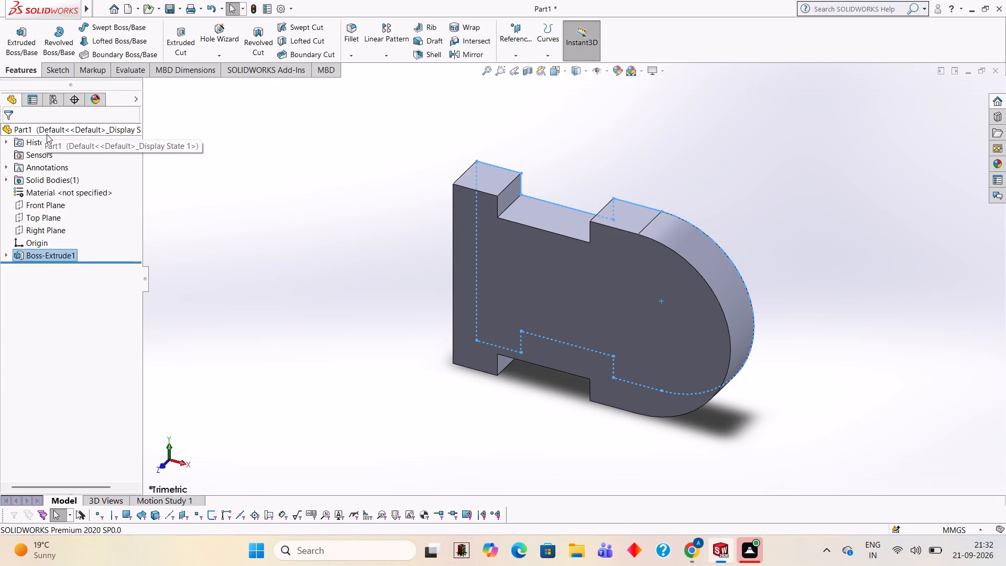
left_click(537, 132)
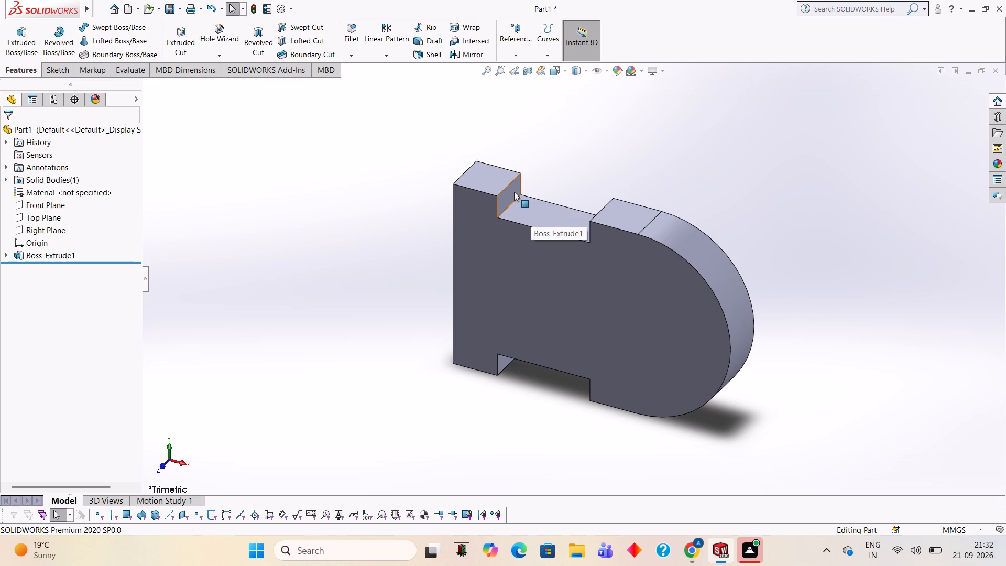
Start a sketch on the plate's front face and draw a 30 mm diameter circle centred on the semicircular end's arc centre.
left_click(602, 294)
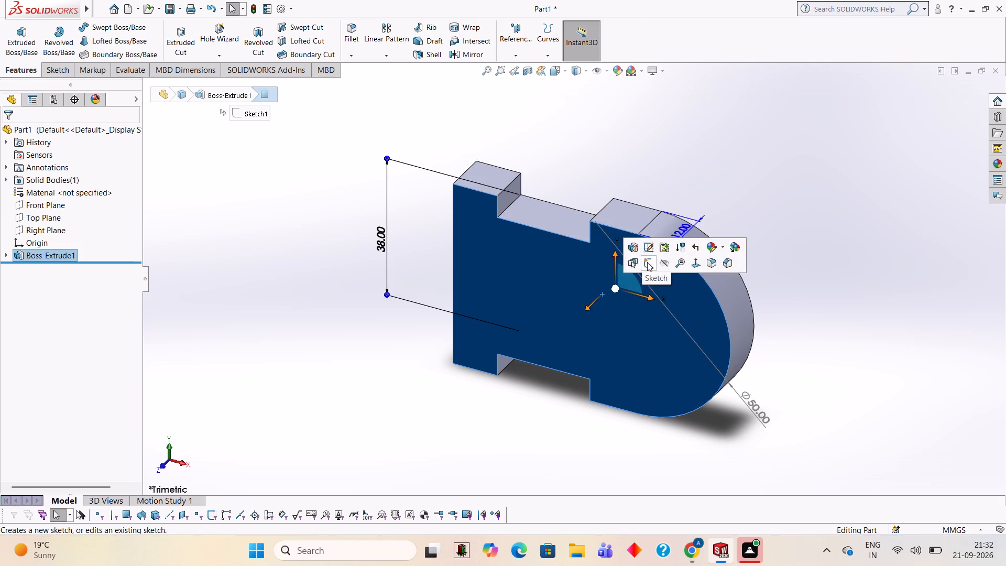
left_click(647, 262)
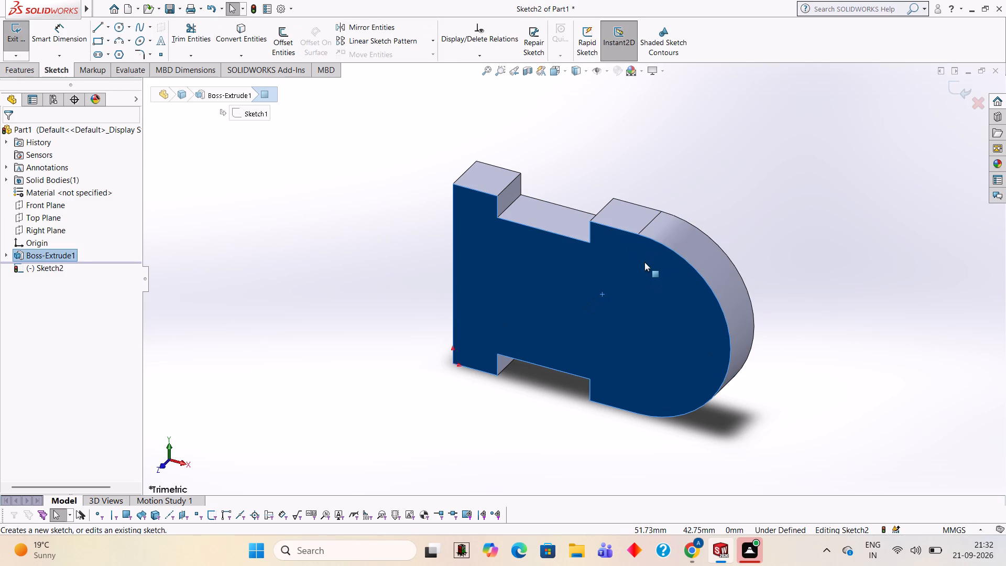
key("ctrl+8")
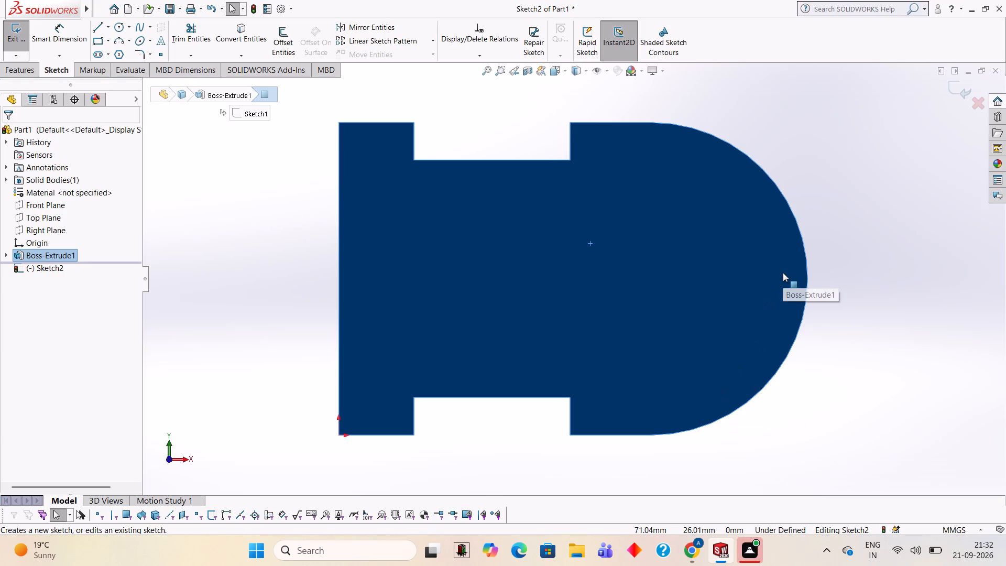
left_click(667, 264)
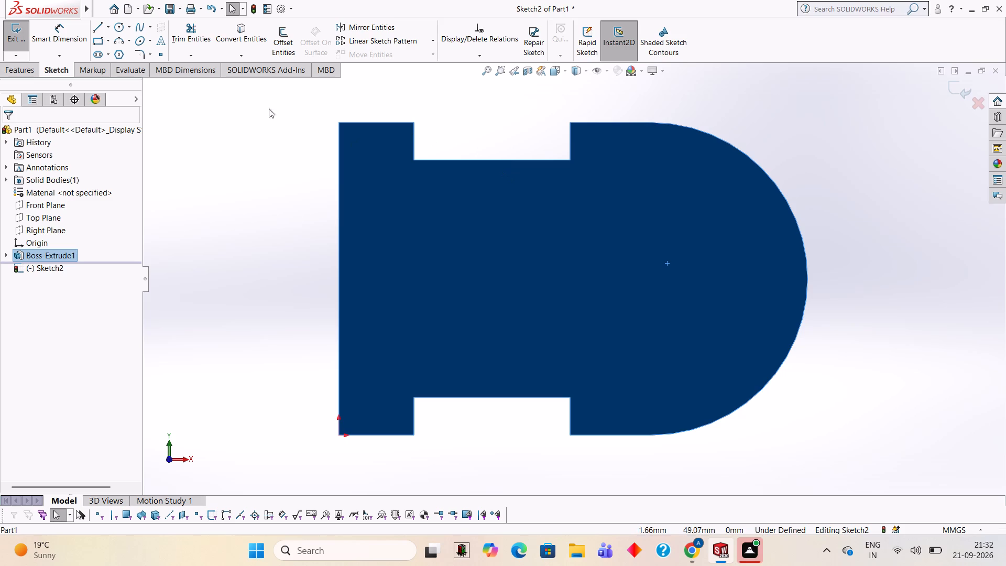
left_click(114, 29)
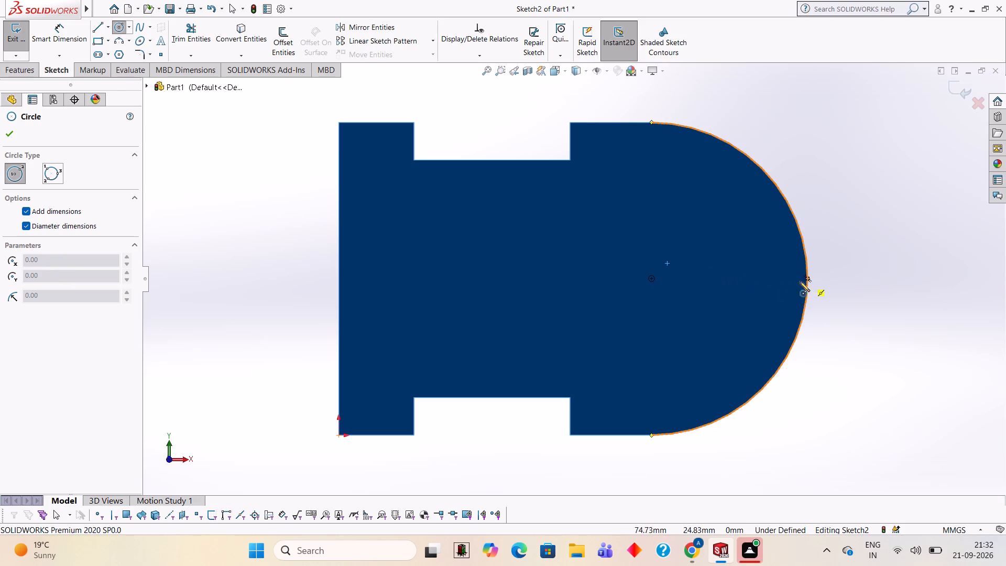
left_click(653, 280)
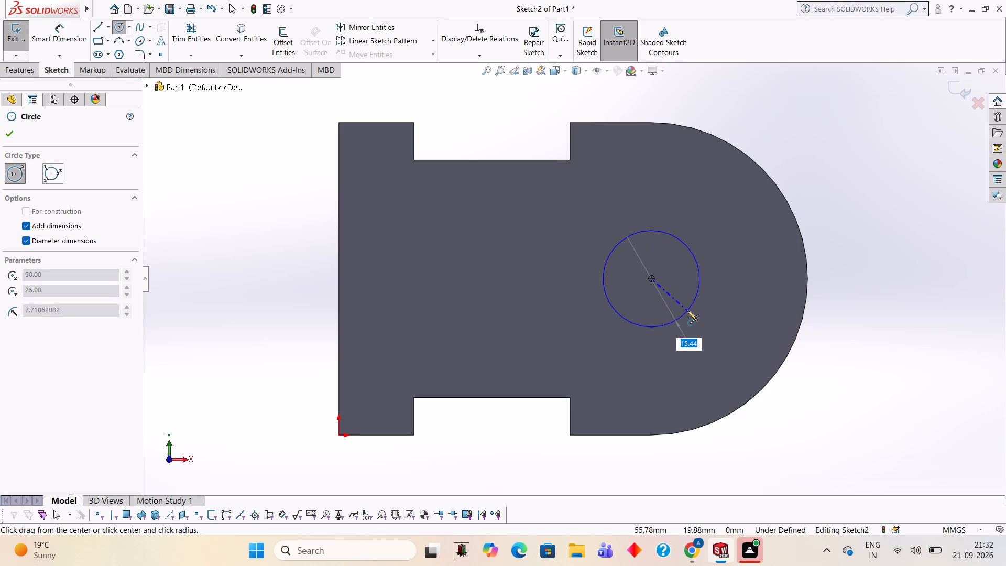
key("3")
key("0")
key("Return")
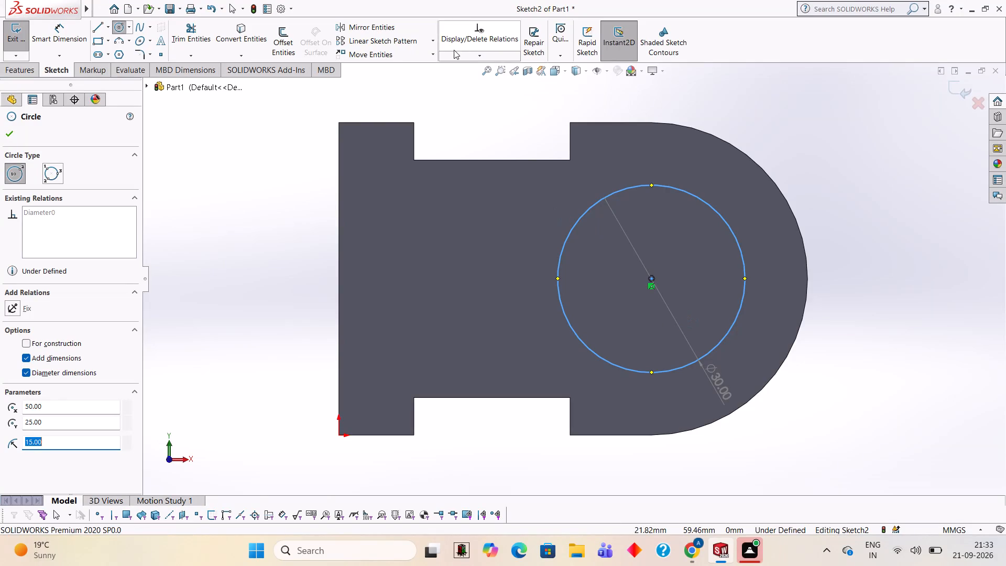
Extrude the 30 mm circle as a blind boss 6 mm deep, merged with the plate.
left_click(26, 66)
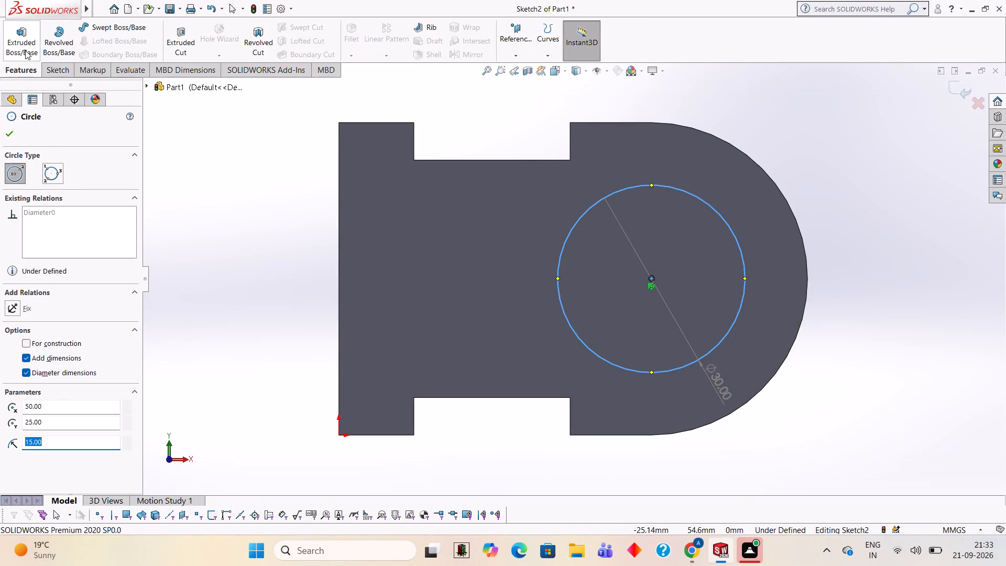
left_click(25, 50)
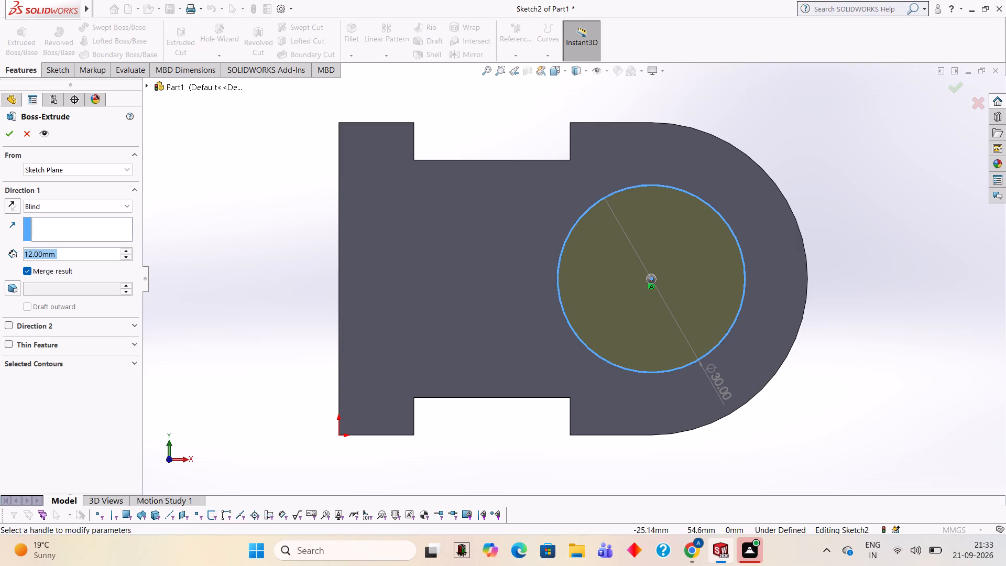
key("6")
key("Return")
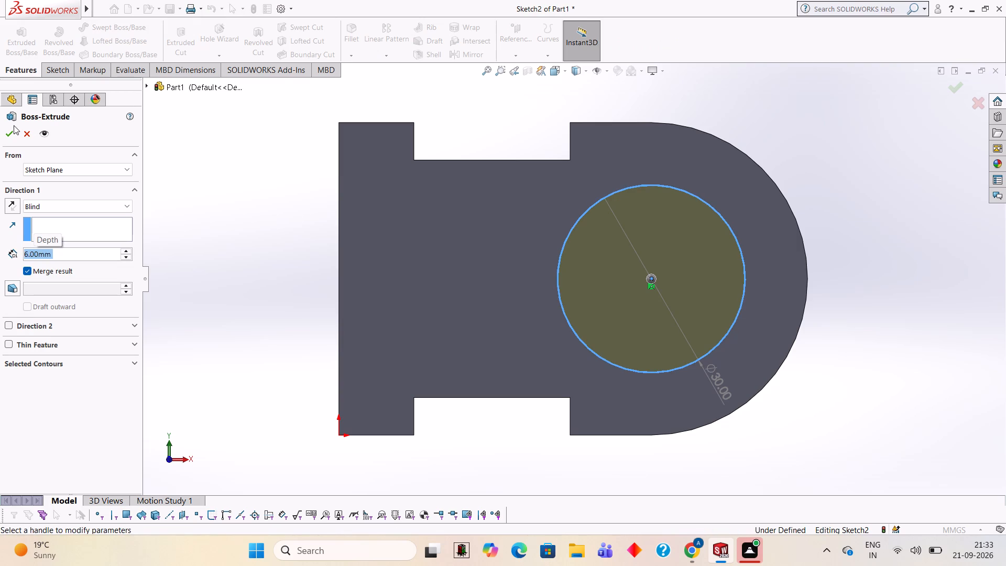
left_click(12, 132)
left_click(289, 241)
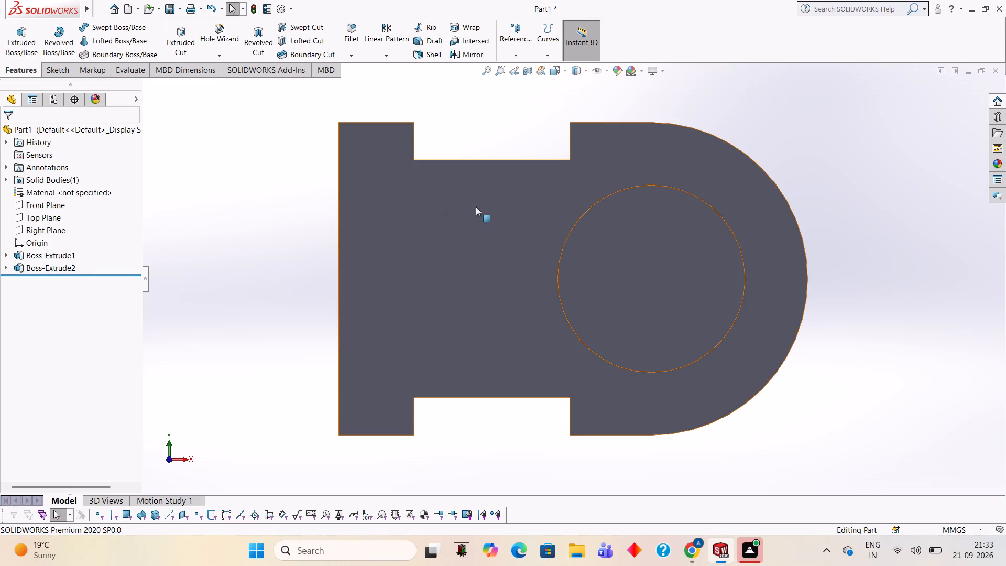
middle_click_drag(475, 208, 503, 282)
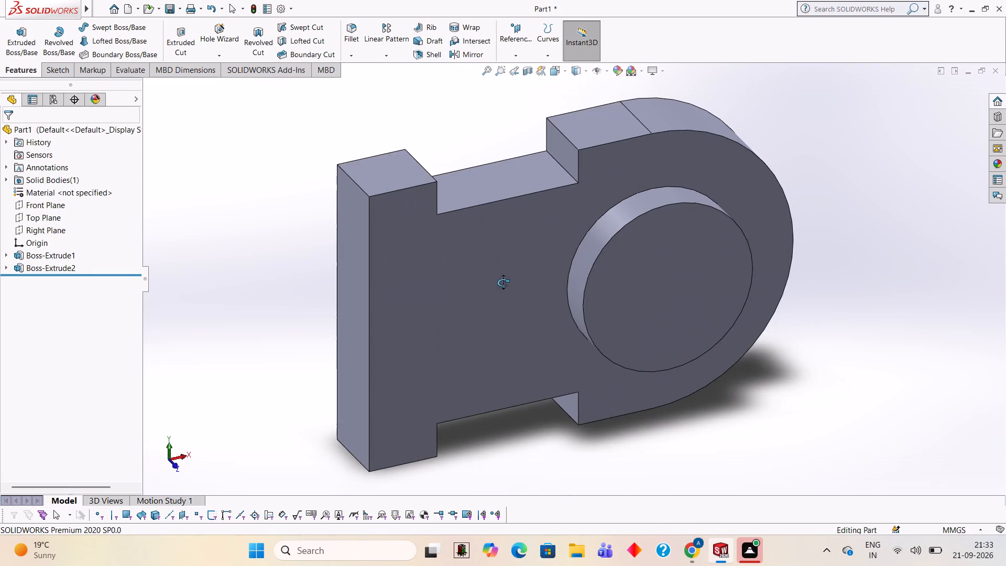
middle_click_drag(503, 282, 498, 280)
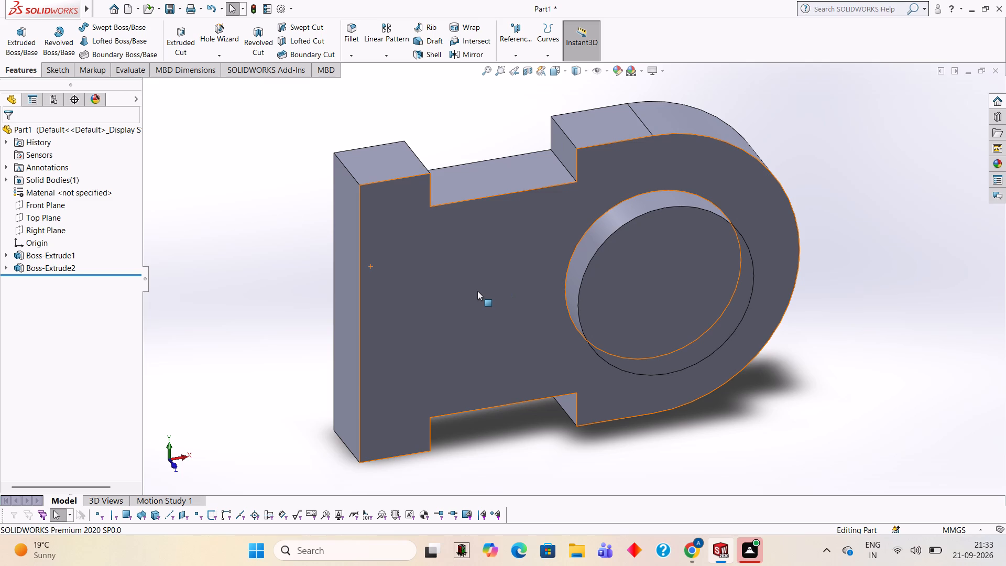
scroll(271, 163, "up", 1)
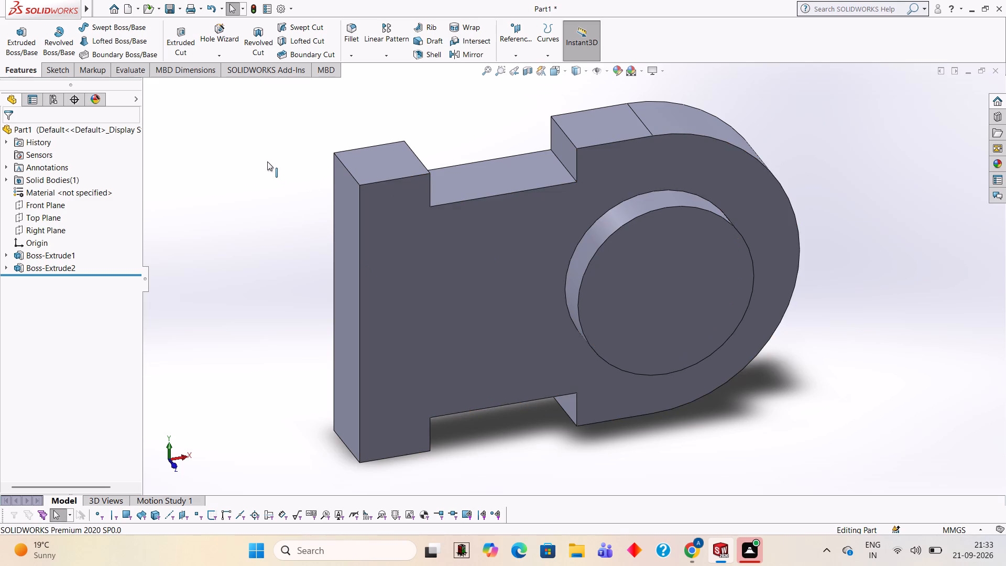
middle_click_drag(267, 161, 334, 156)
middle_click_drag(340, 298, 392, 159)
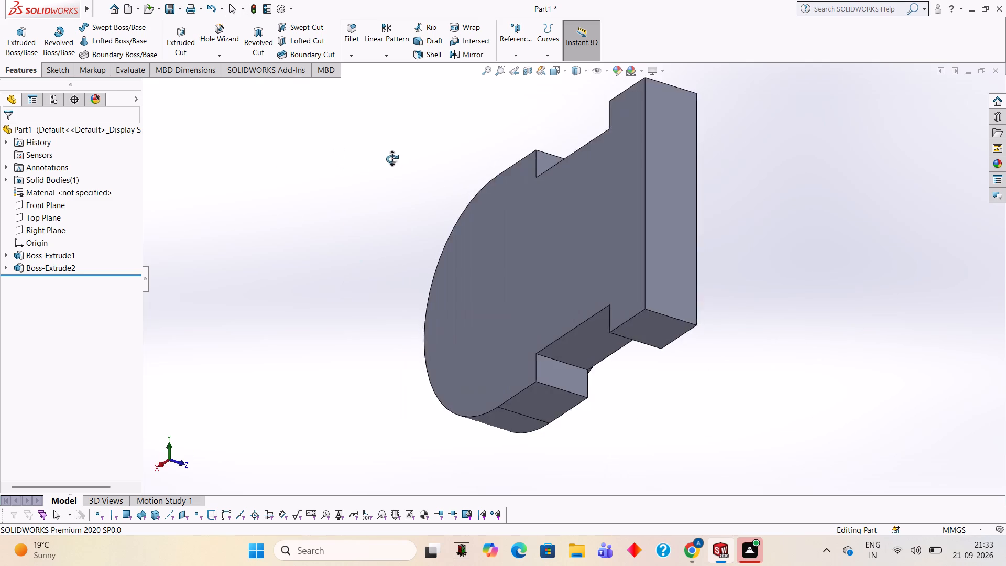
Start a sketch on the plate's flat end face opposite the semicircular end, viewed face-on.
middle_click_drag(392, 159, 345, 225)
left_click(511, 264)
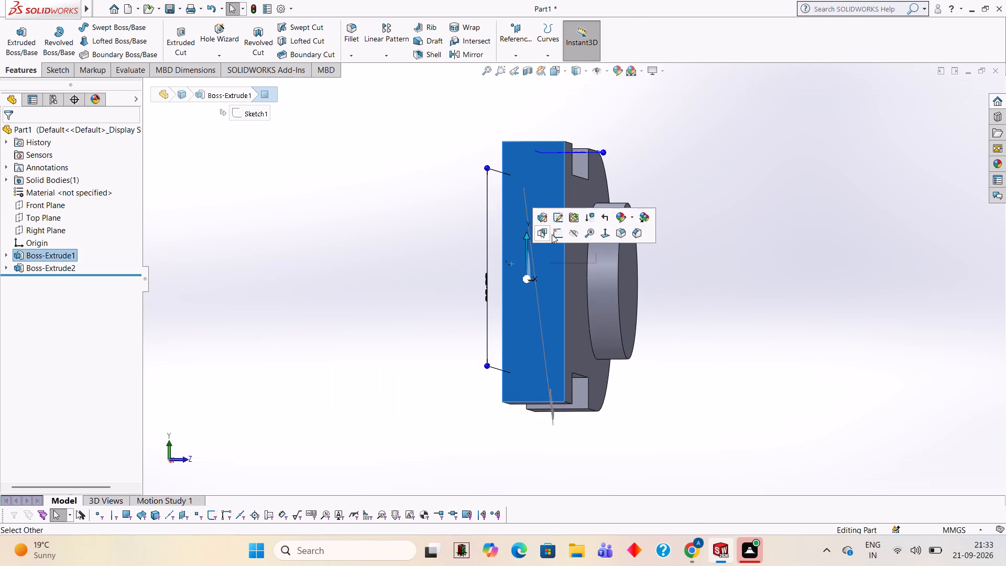
left_click(553, 234)
key("ctrl+8")
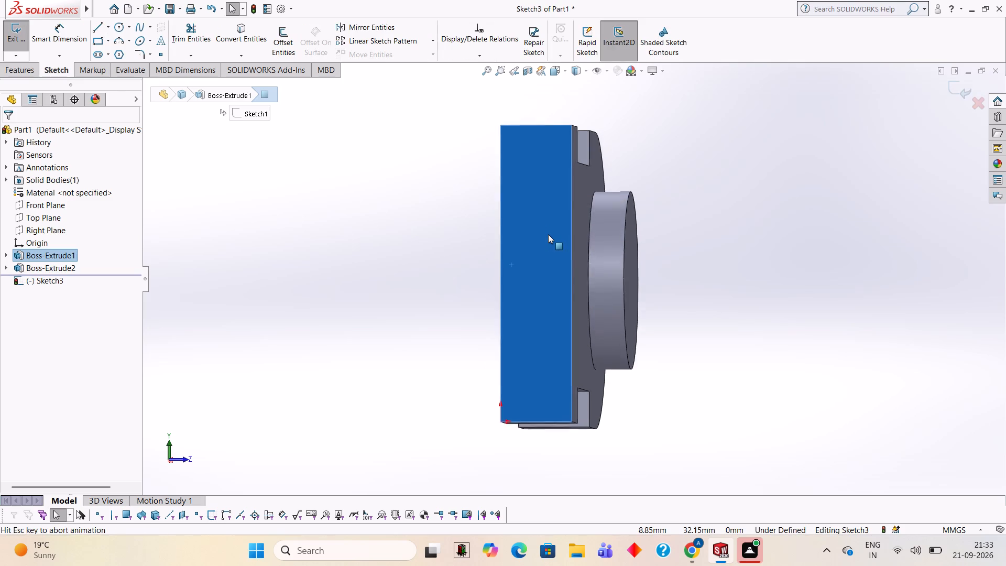
scroll(428, 226, "up", 2)
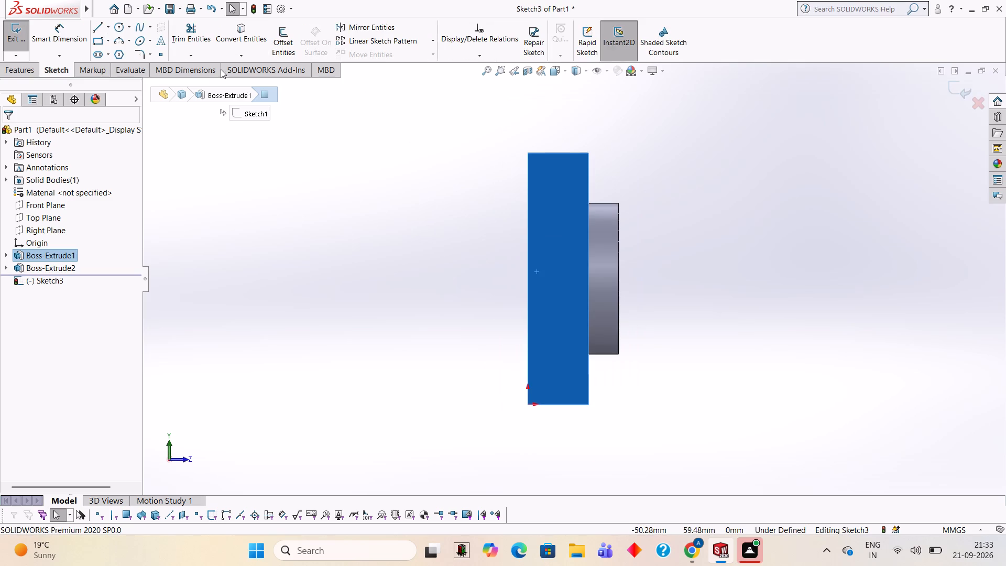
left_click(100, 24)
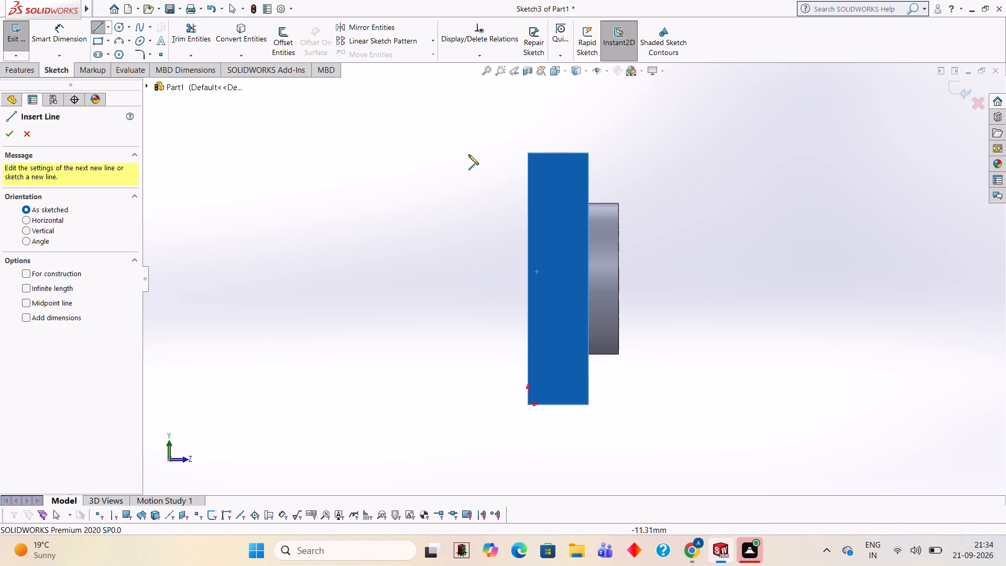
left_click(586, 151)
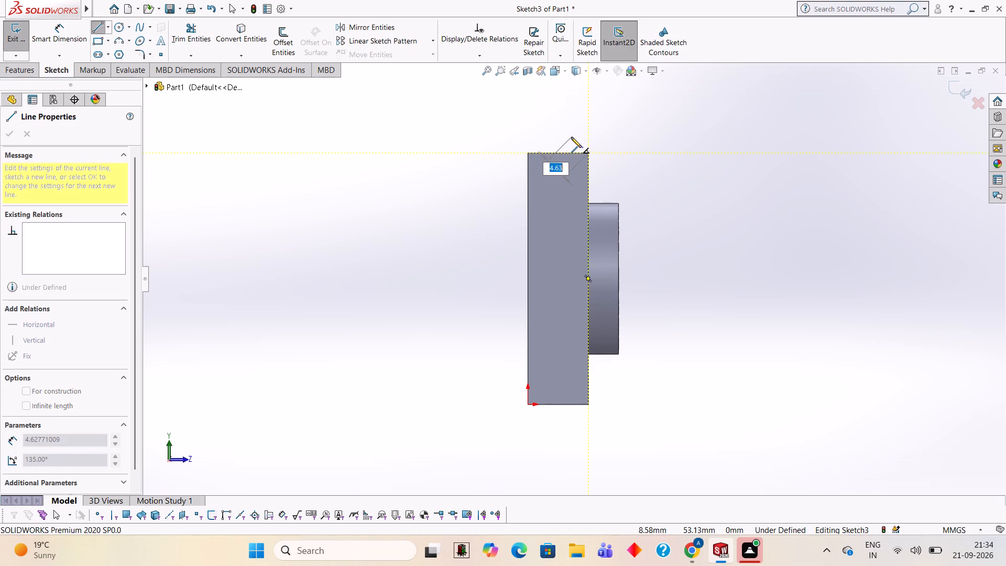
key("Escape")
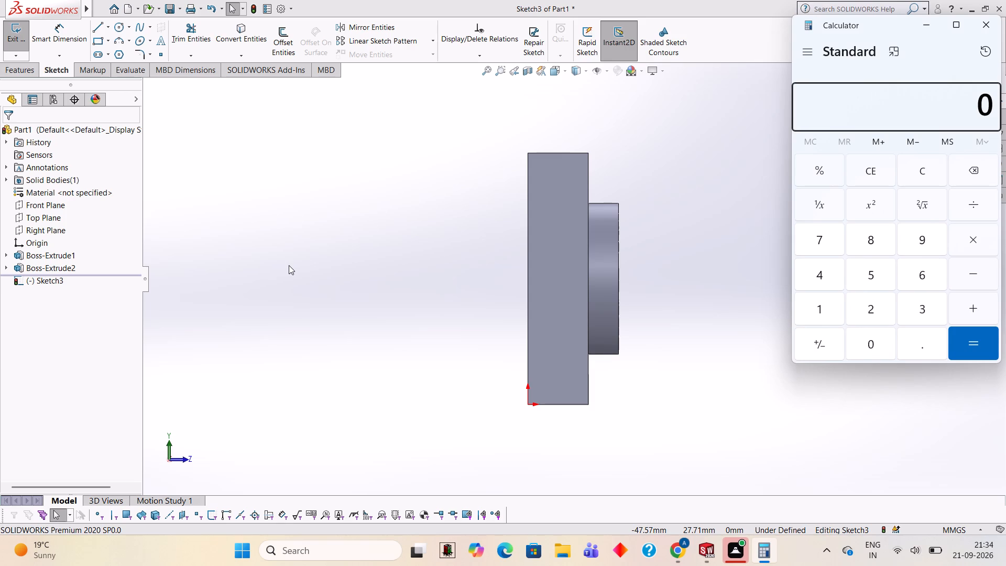
In Calculator, work out 50 minus 12, then close it and return to the sketch.
type("50")
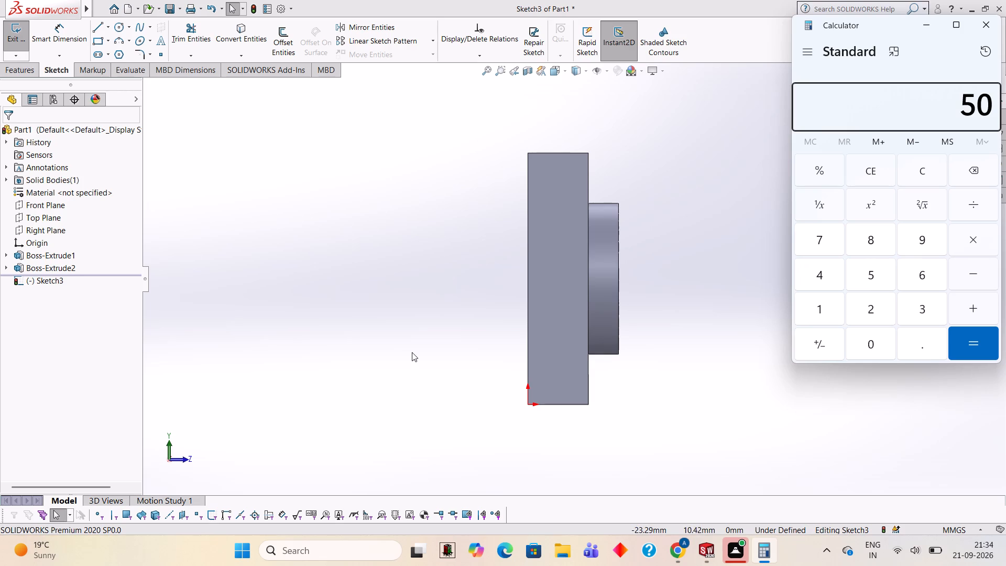
type("12")
key("Return")
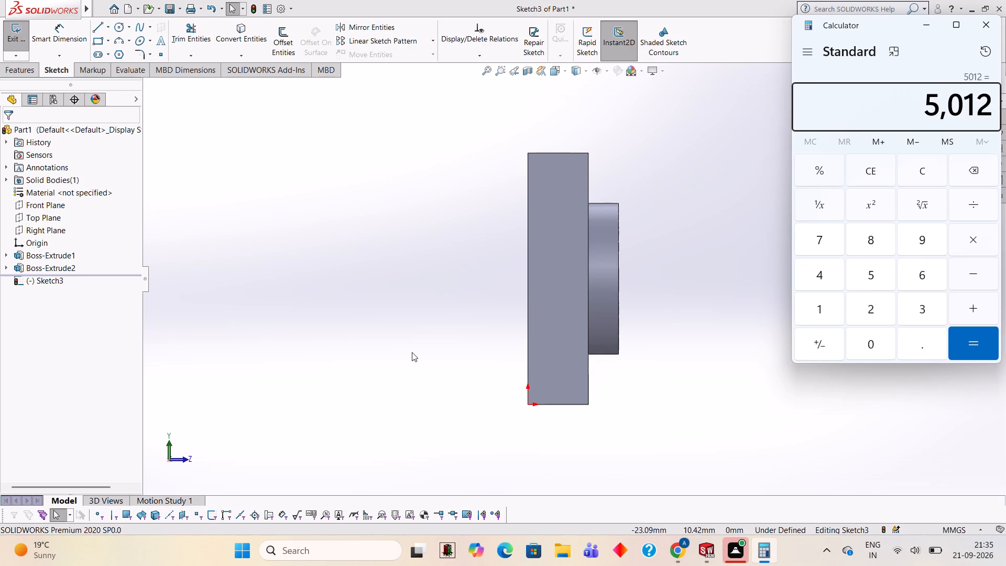
key("Delete")
key("Delete")
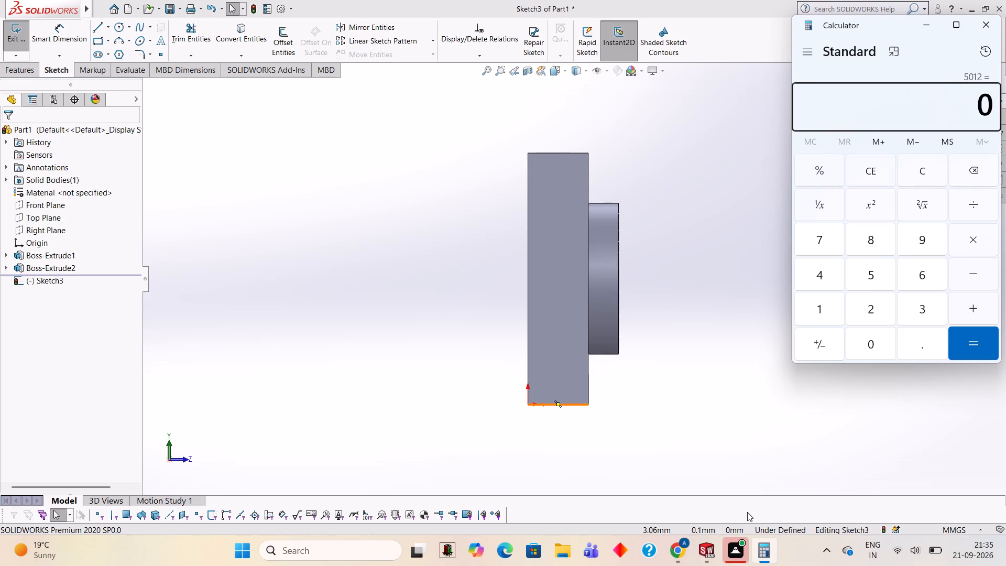
key("Delete")
type("50-12")
key("Return")
scroll(747, 512, "up", 1)
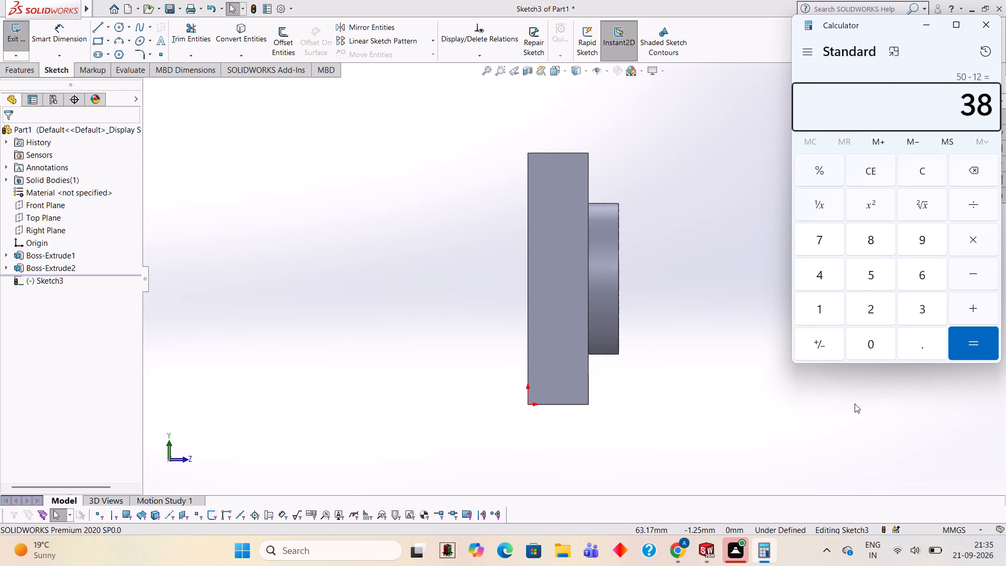
left_click(990, 27)
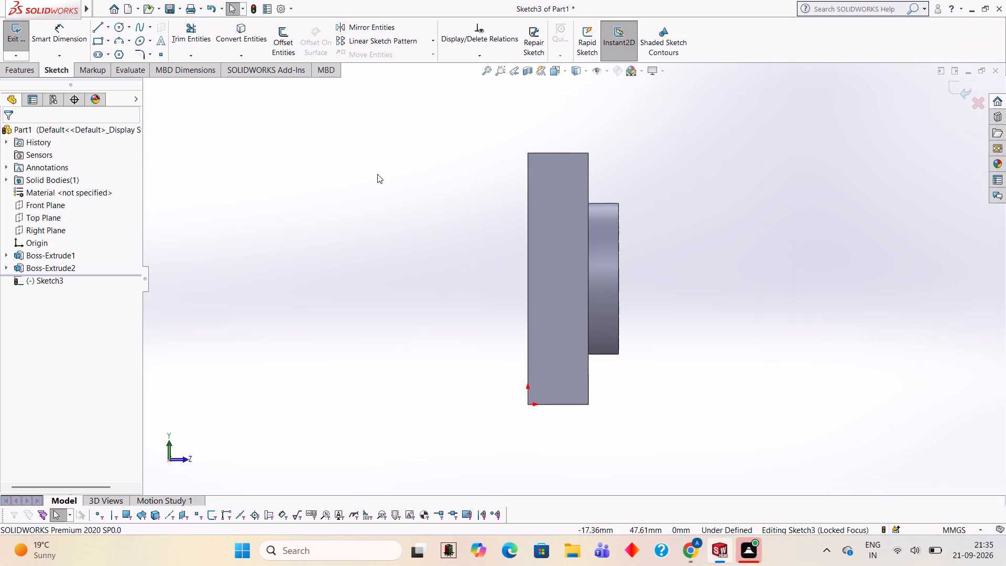
Draw a closed 38 mm by 50 mm rectangle of lines along the end face's rear edge, extending away from the round boss.
left_click(93, 25)
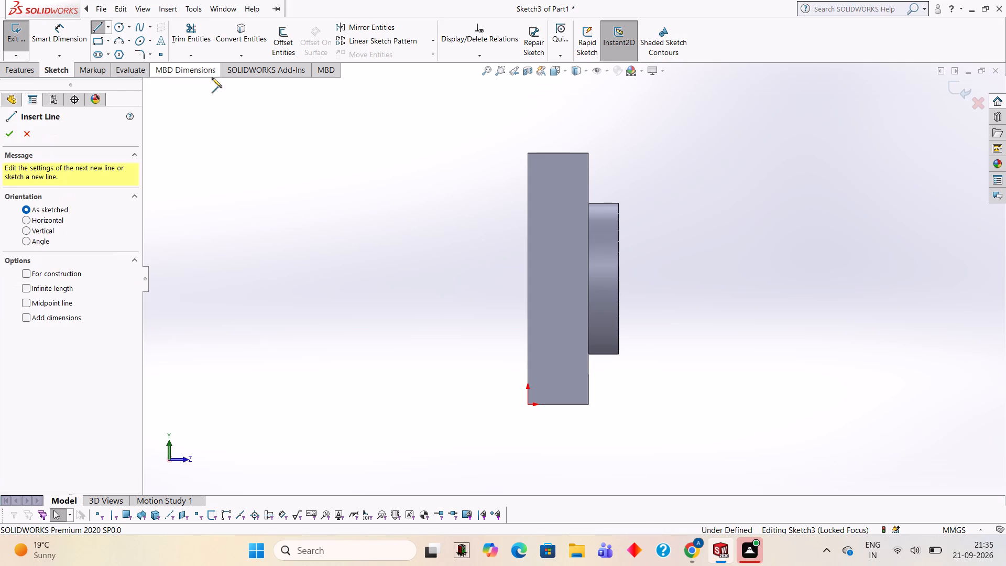
left_click(527, 150)
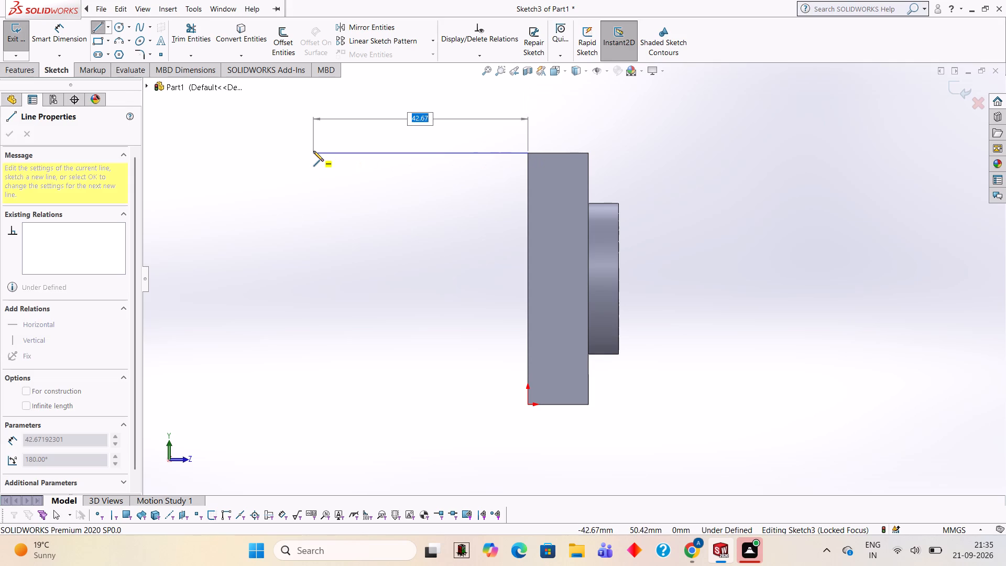
type("38")
key("Return")
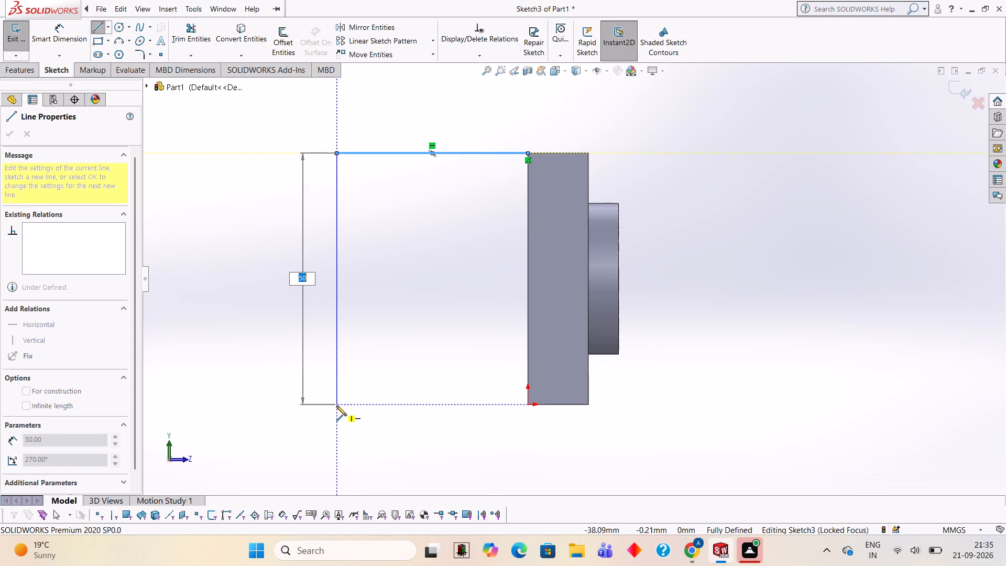
left_click(336, 406)
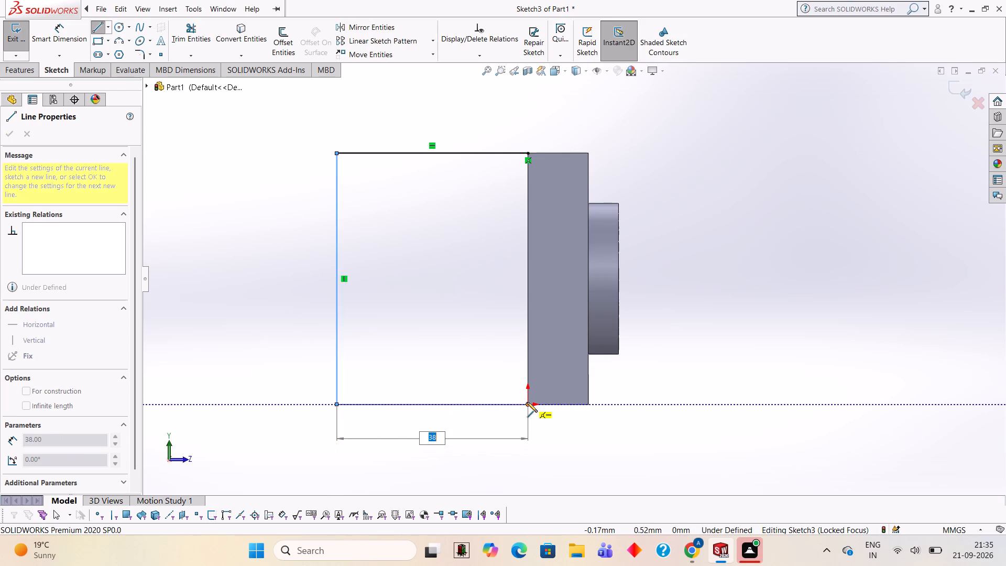
left_click(527, 402)
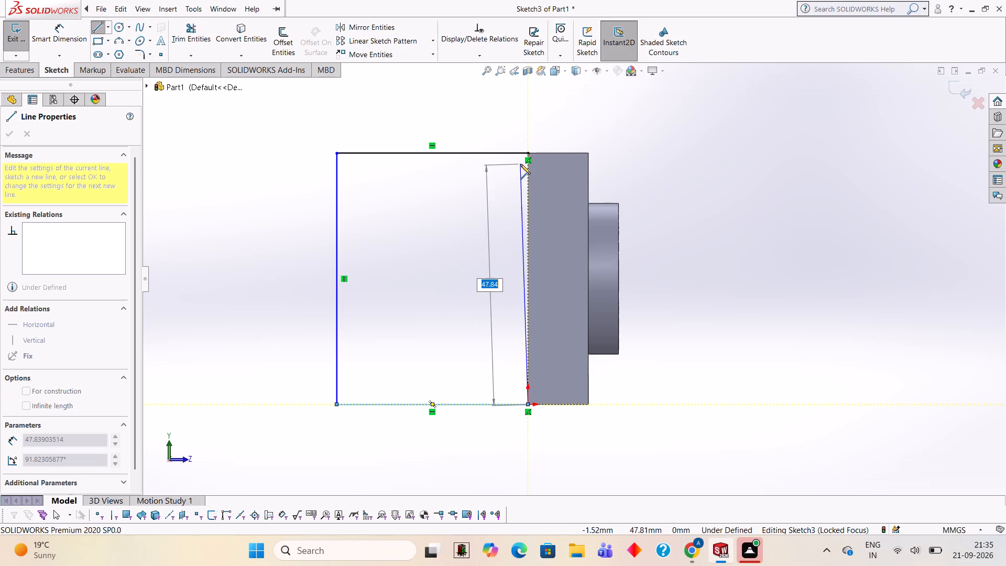
left_click(526, 151)
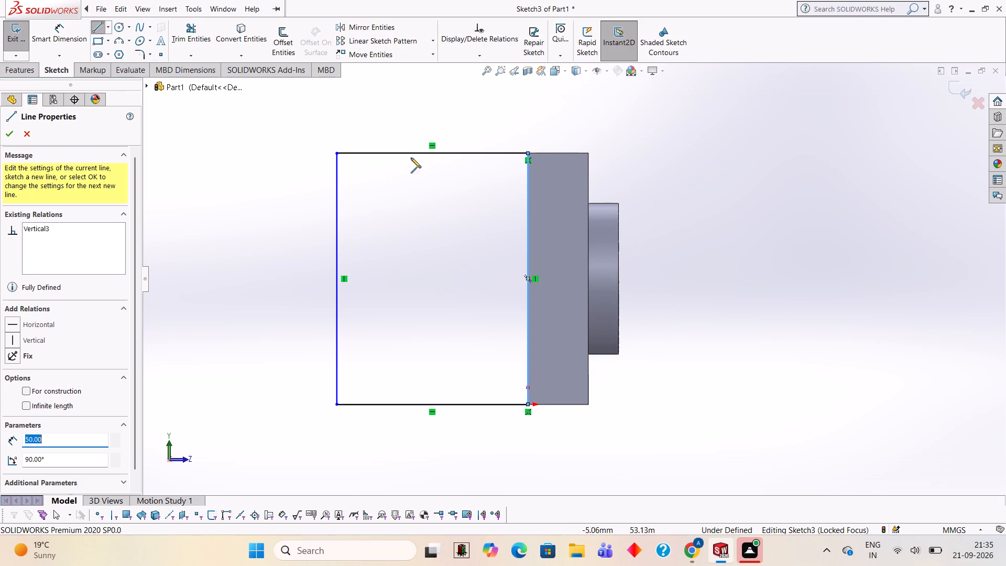
Extrude the rectangle as a blind boss 12 mm deep, merged, with the direction reversed toward the semicircular end.
left_click(33, 71)
left_click(30, 29)
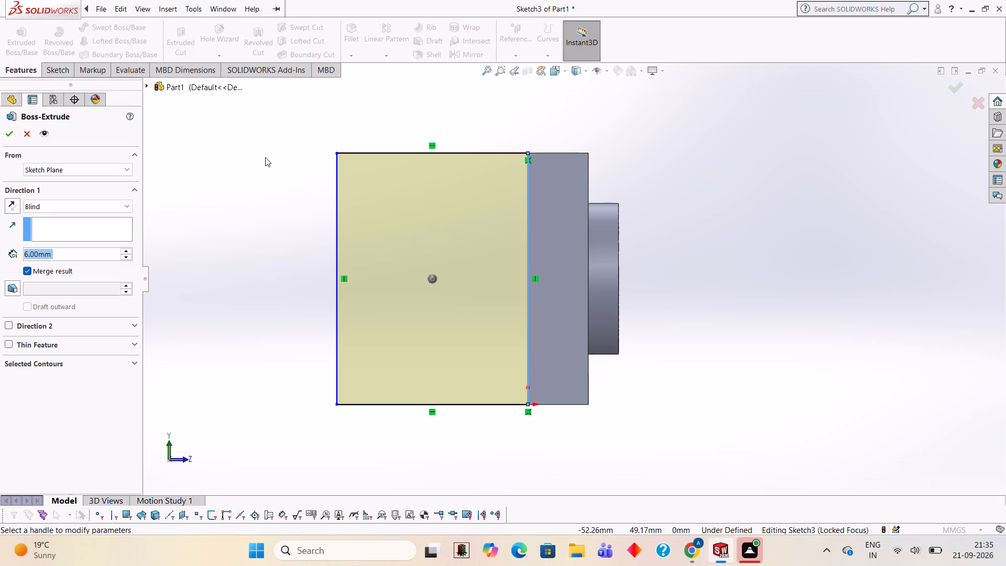
middle_click_drag(265, 157, 274, 264)
middle_click_drag(643, 266, 533, 264)
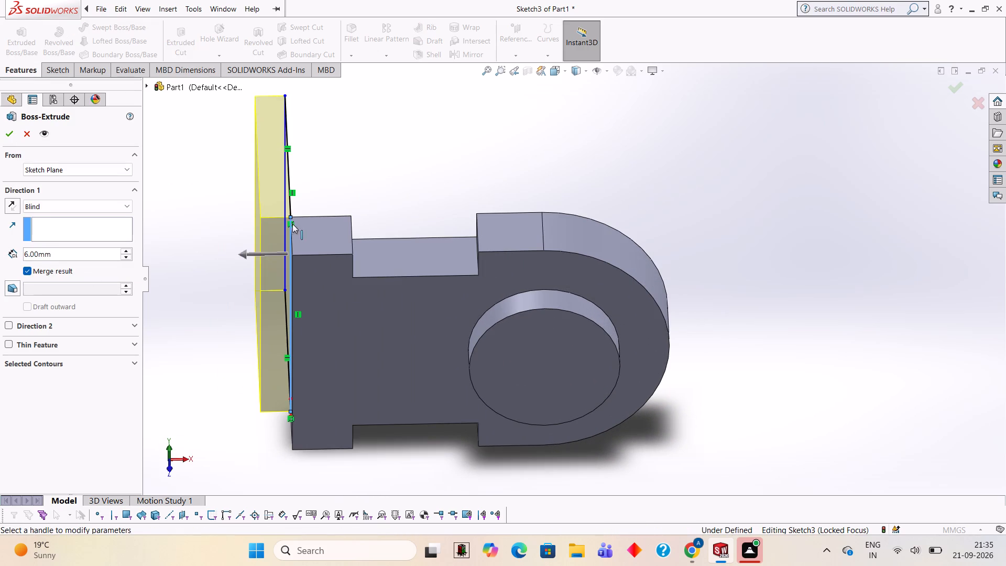
left_click(104, 251)
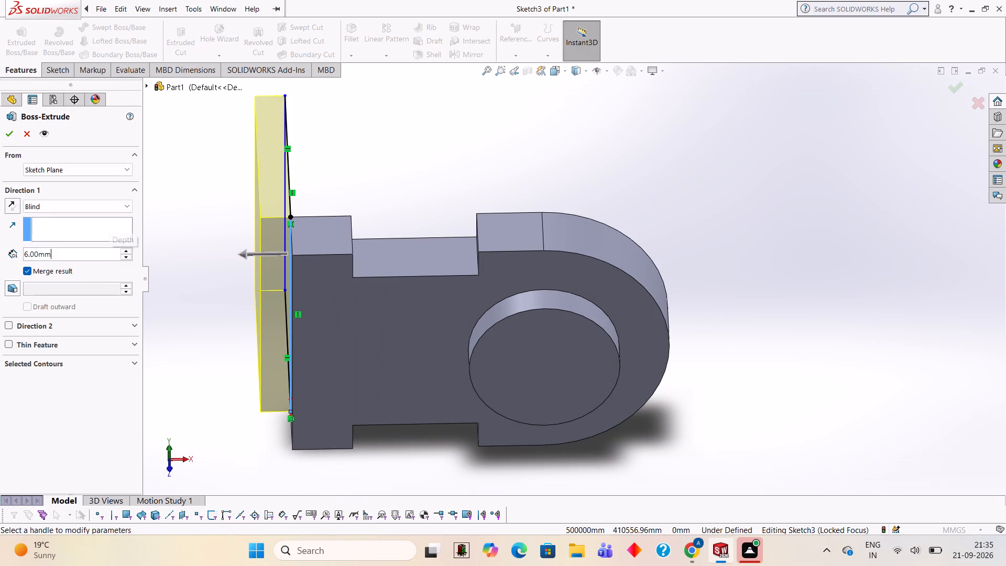
key("BackSpace")
key("BackSpace")
key("BackSpace")
key("BackSpace")
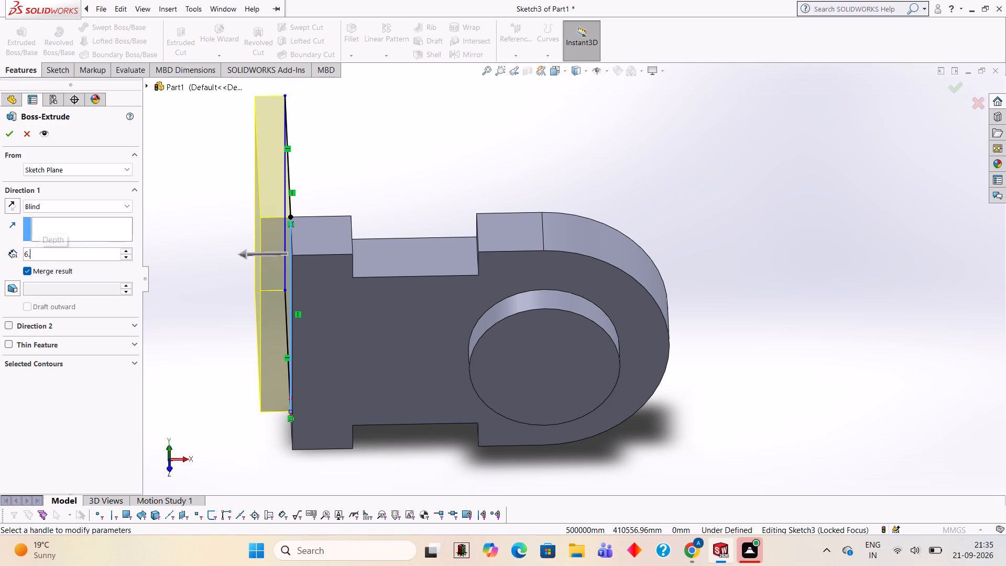
key("BackSpace")
key("BackSpace")
key("BackSpace")
type("12")
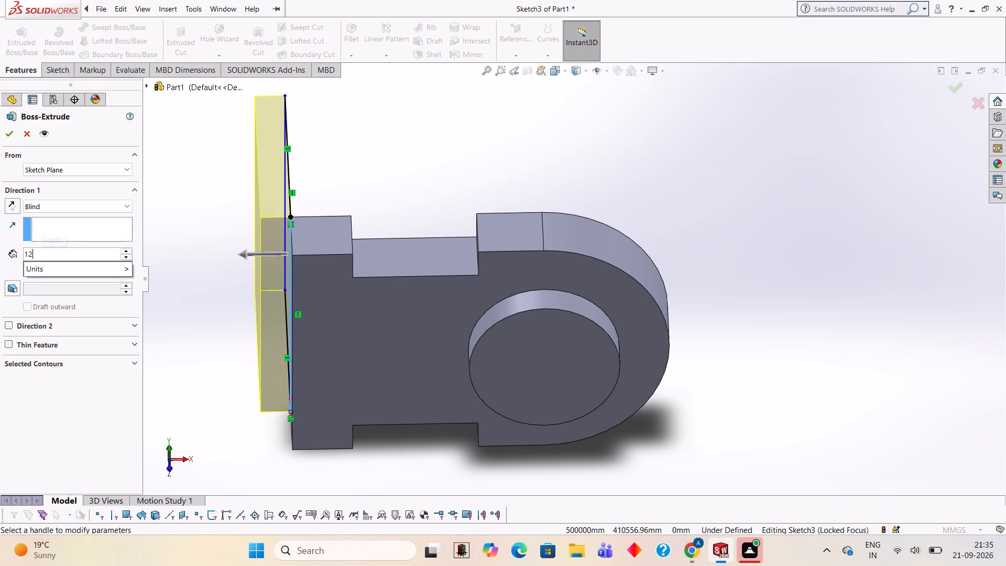
key("Return")
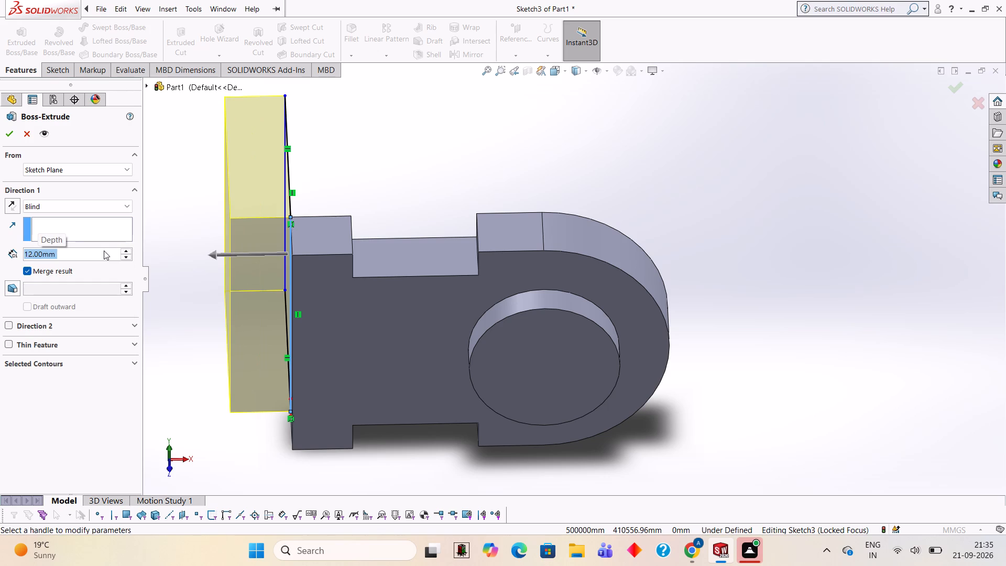
left_click(13, 211)
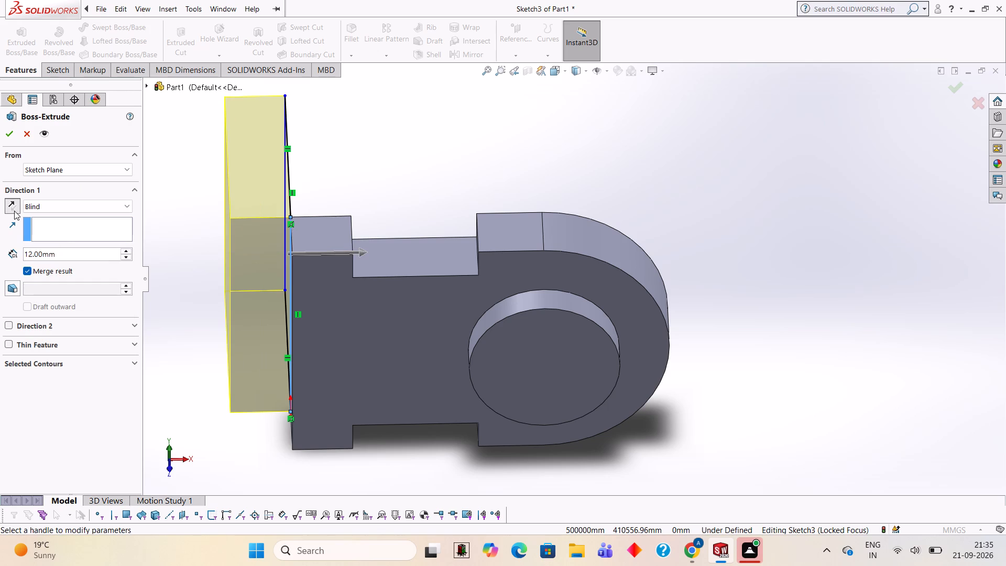
left_click(11, 138)
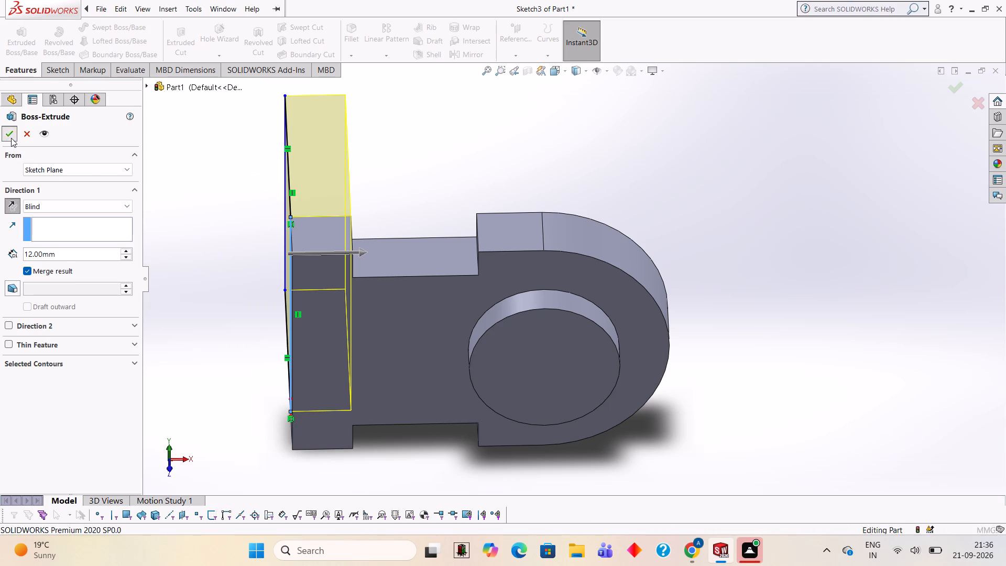
Examine the L-shaped part from the front, side and rear, including the new flange and the notches.
middle_click_drag(434, 151, 432, 157)
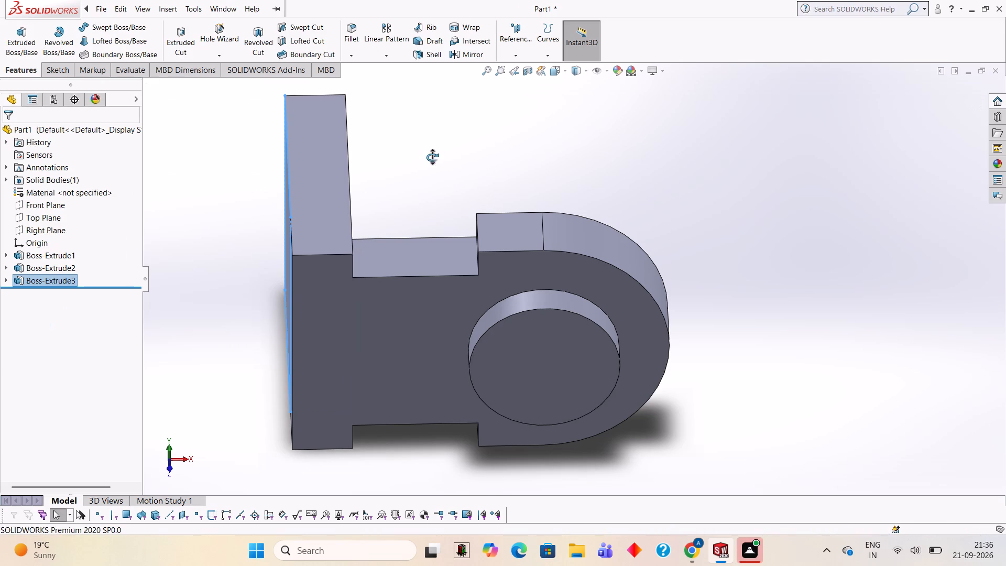
middle_click_drag(432, 157, 476, 197)
left_click_drag(472, 187, 471, 181)
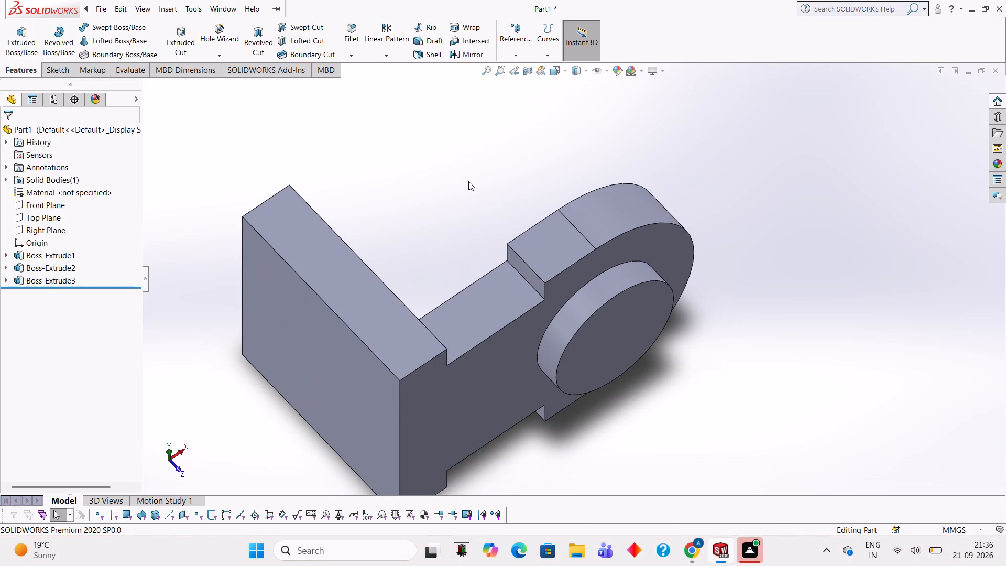
middle_click_drag(464, 188, 473, 165)
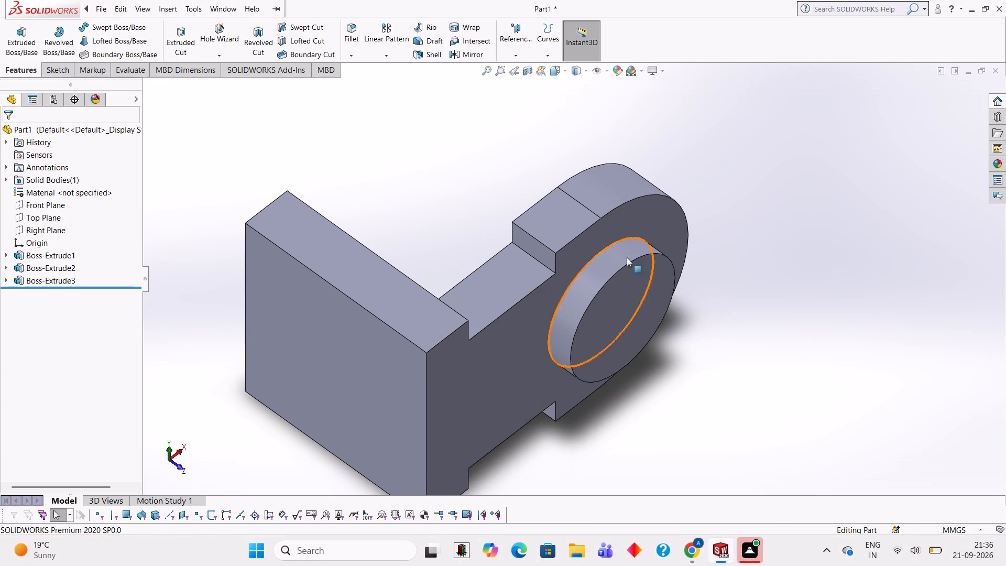
middle_click_drag(711, 264, 720, 187)
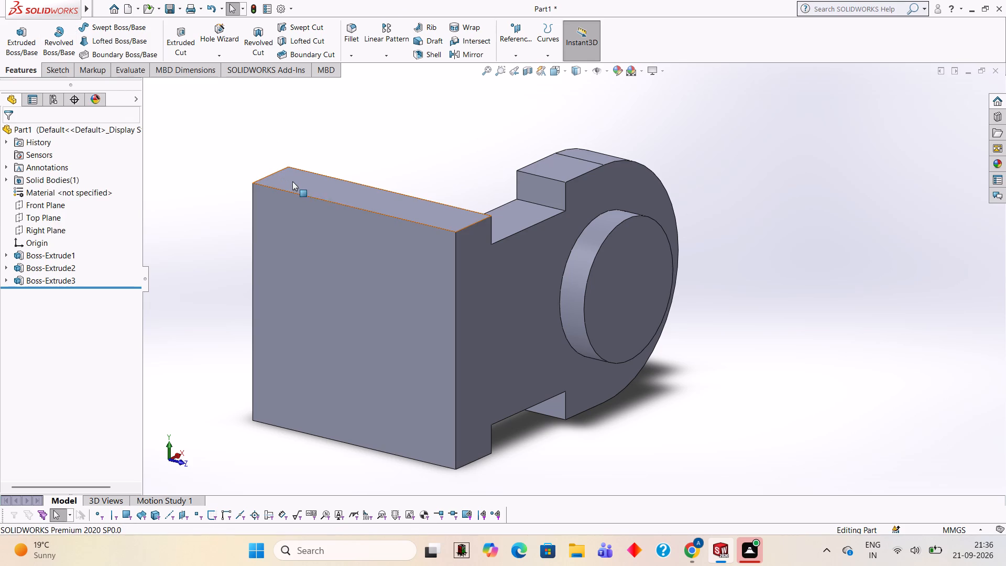
middle_click_drag(355, 161, 355, 161)
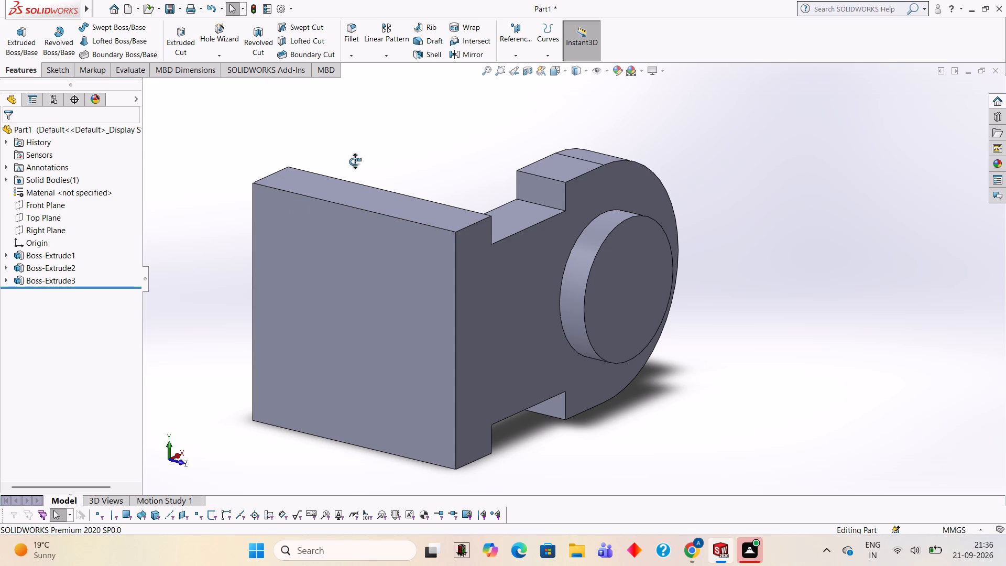
middle_click_drag(355, 161, 524, 144)
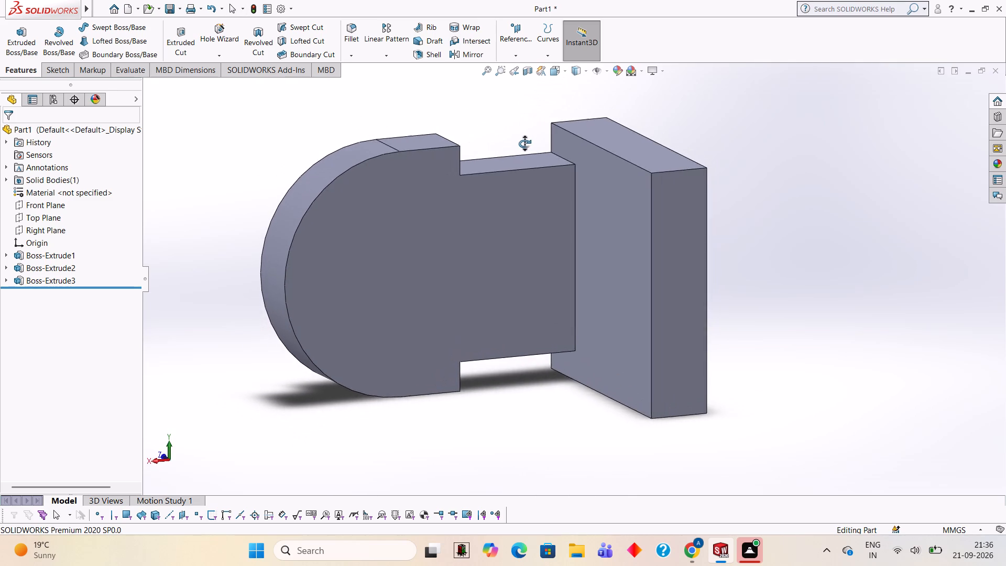
middle_click_drag(524, 144, 592, 138)
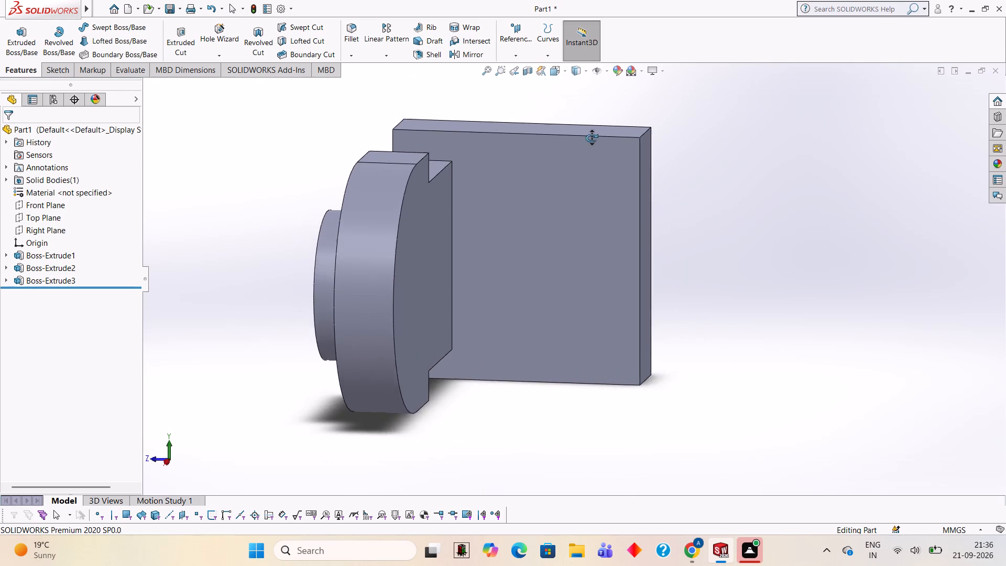
middle_click_drag(592, 138, 663, 116)
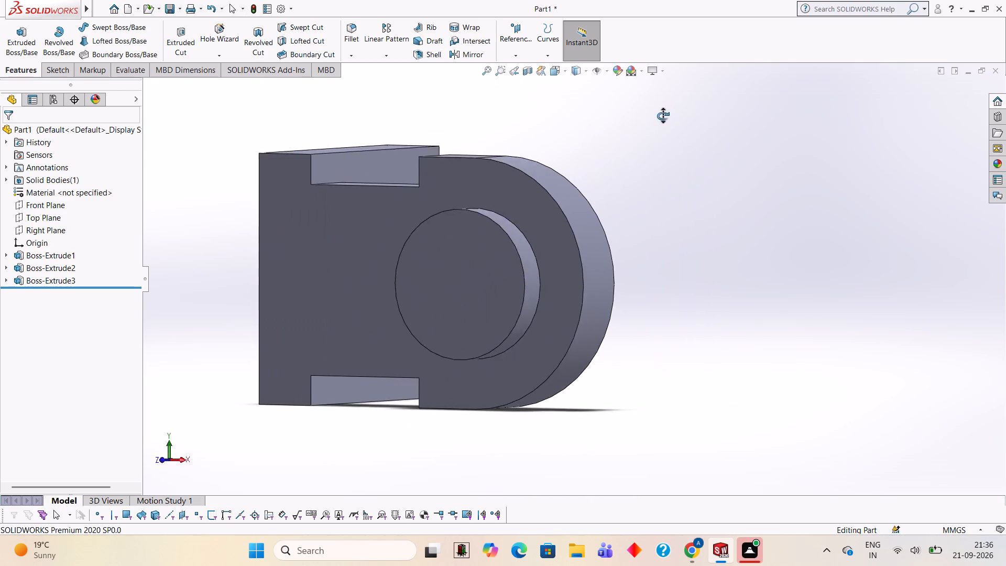
middle_click_drag(663, 116, 606, 127)
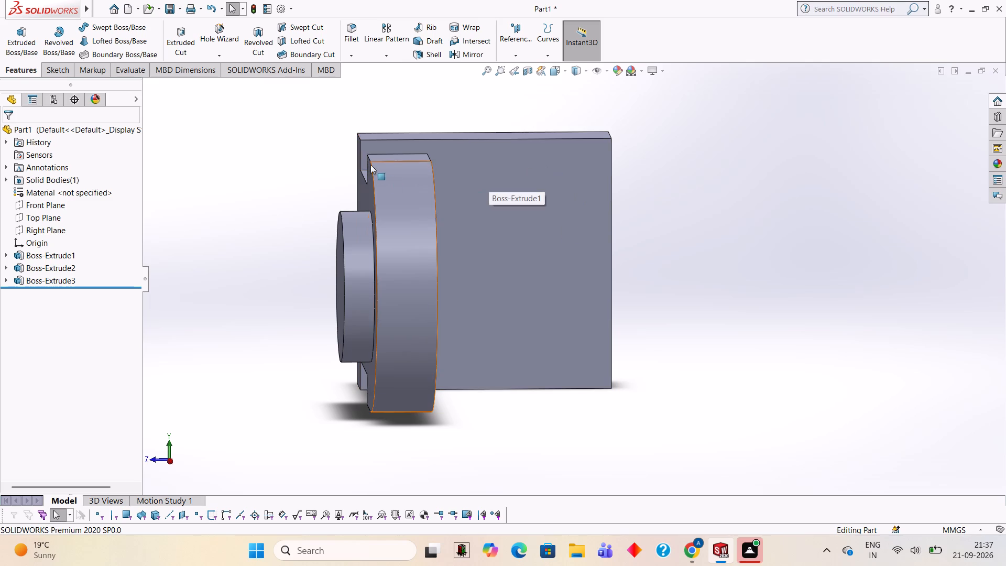
middle_click_drag(647, 176, 603, 178)
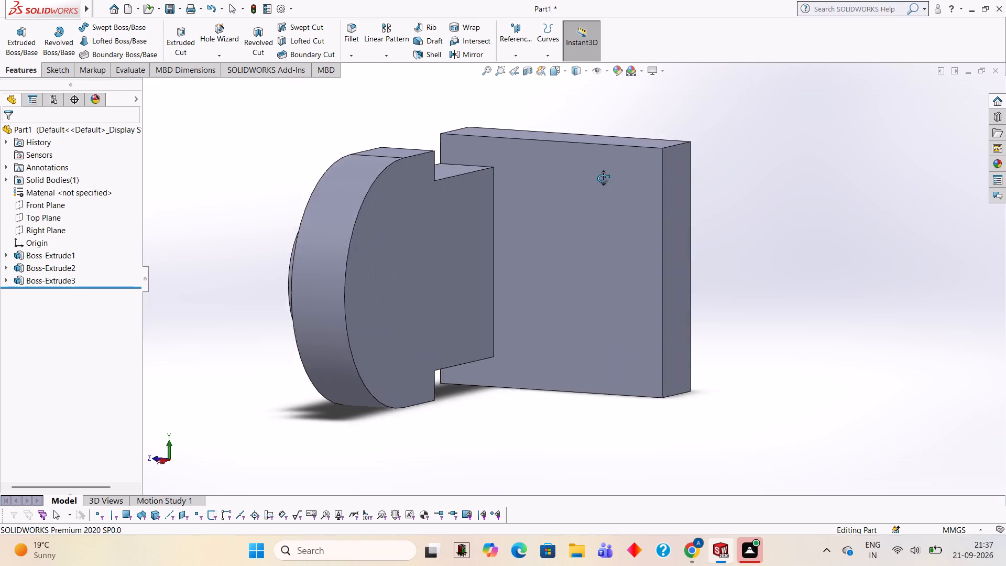
On the flange's free end face, sketch lines mirroring the notched plate's outline, with a 50 mm vertical line where the round end starts.
middle_click_drag(603, 178, 587, 180)
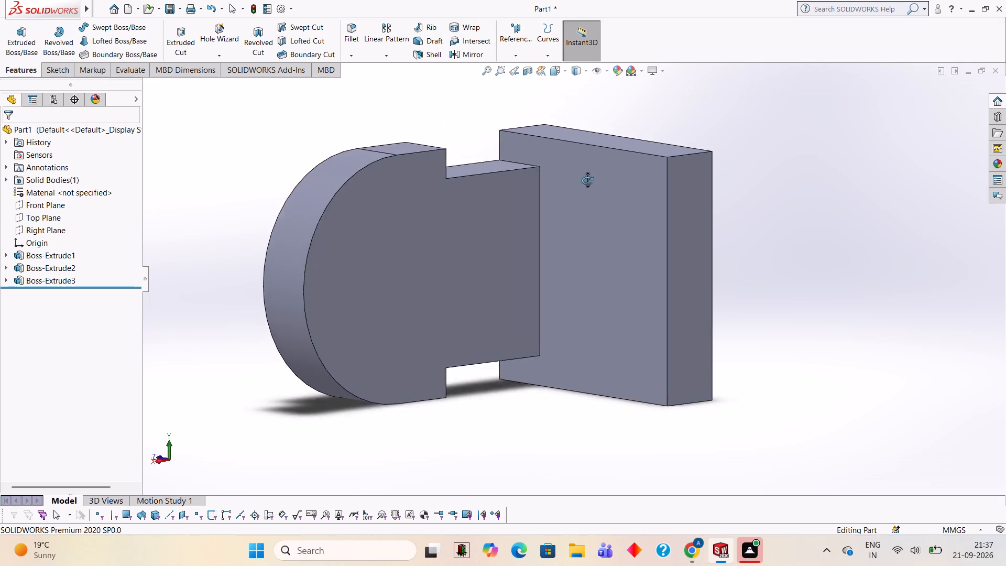
middle_click_drag(587, 180, 539, 188)
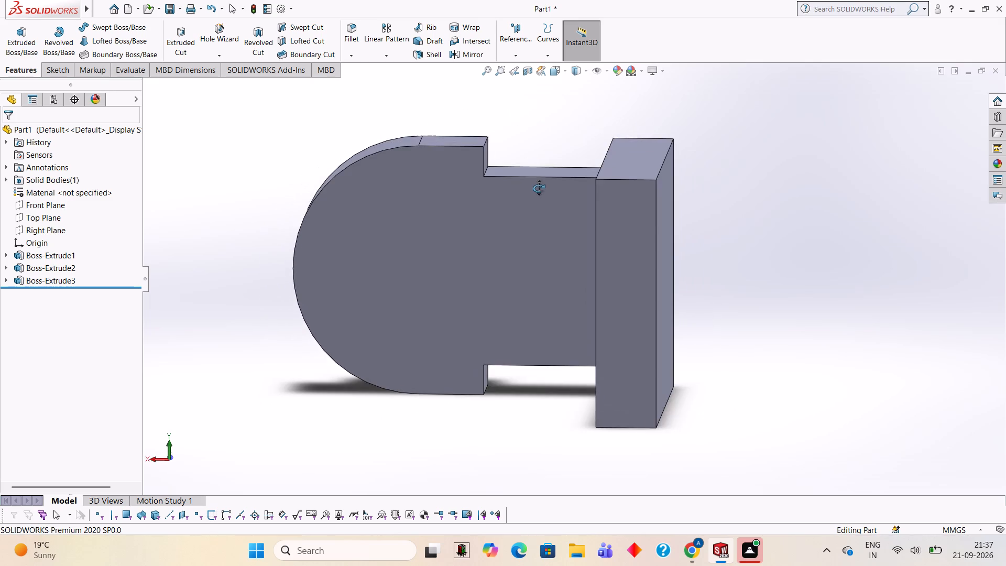
middle_click_drag(539, 188, 538, 172)
left_click(627, 255)
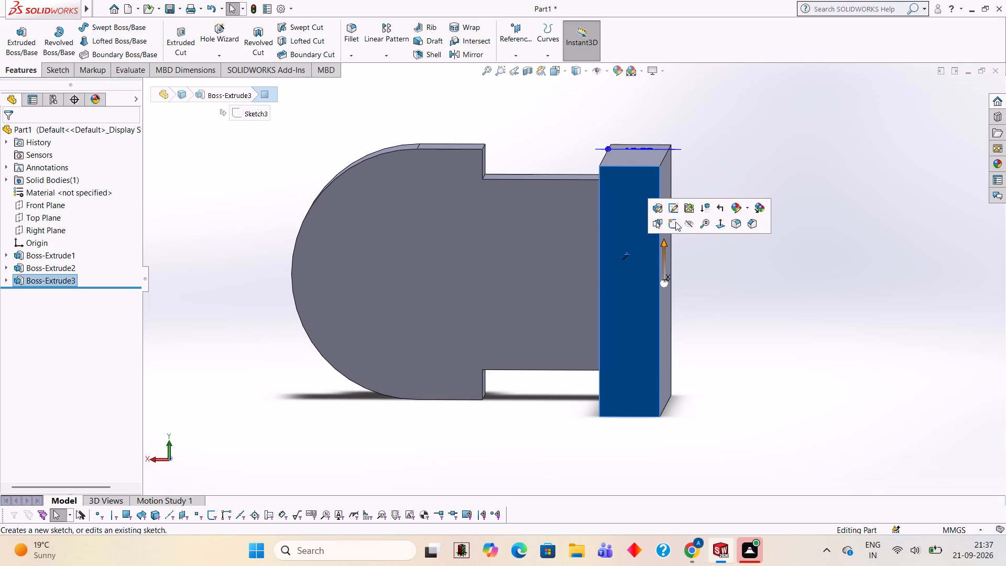
left_click(674, 219)
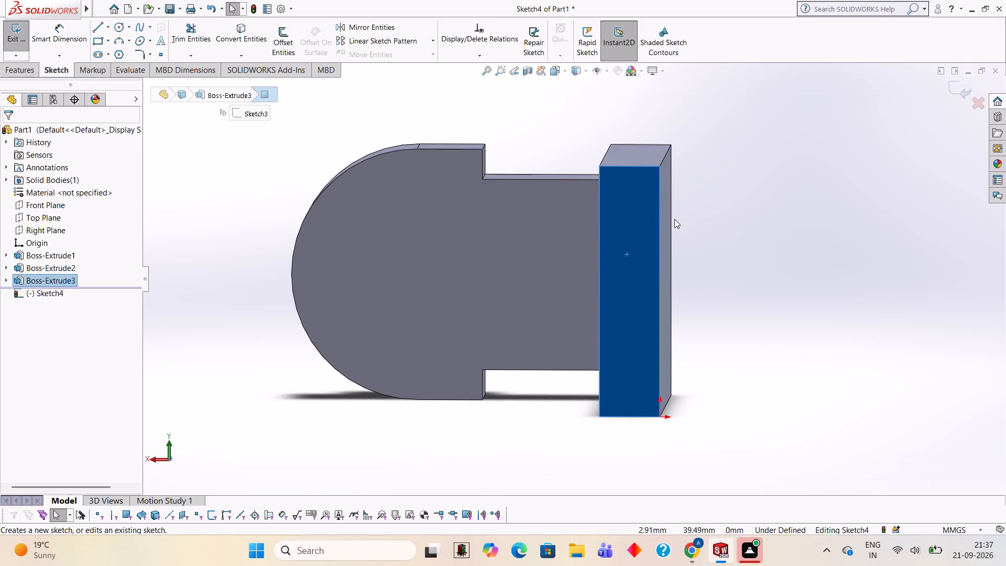
key("ctrl+8")
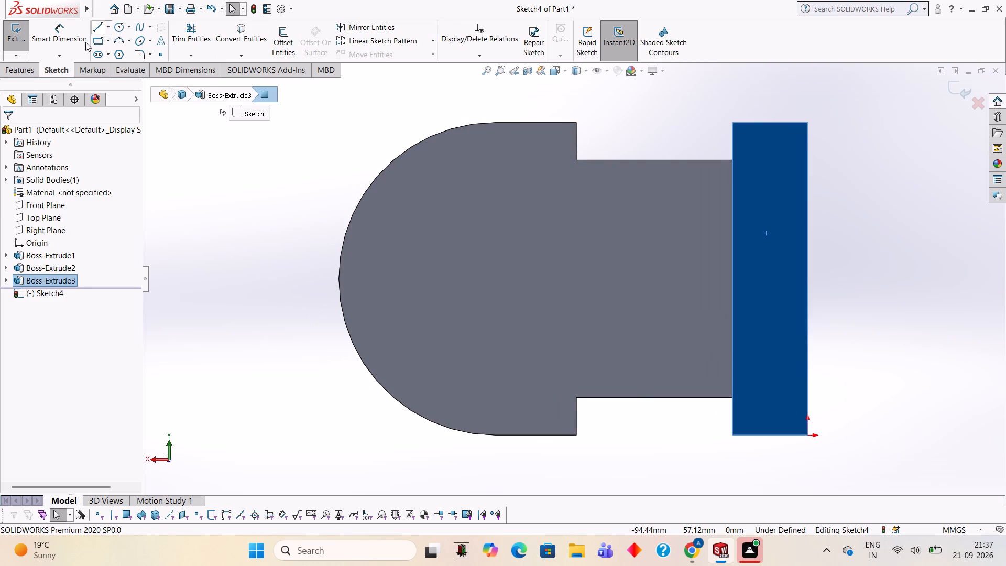
left_click(99, 29)
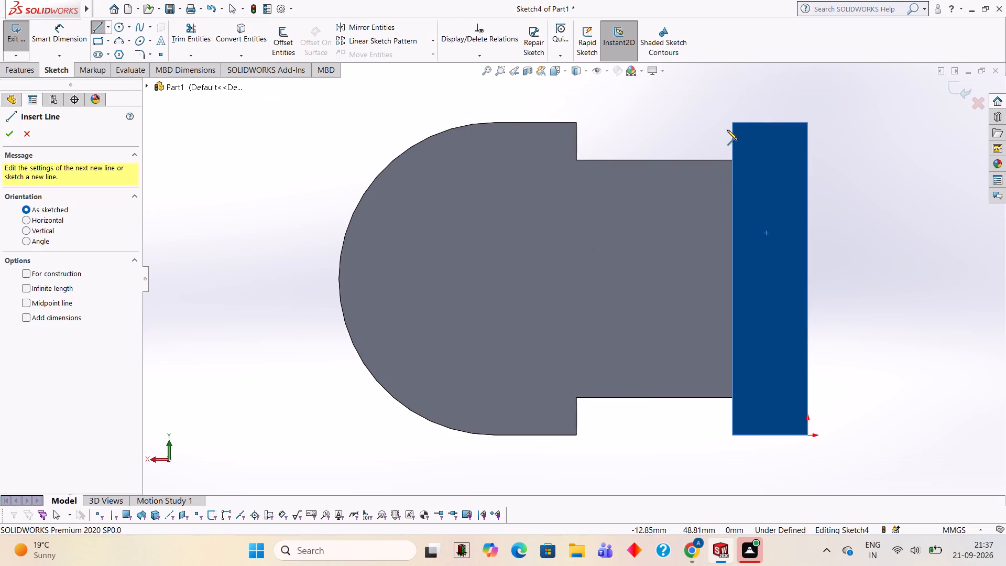
left_click(734, 124)
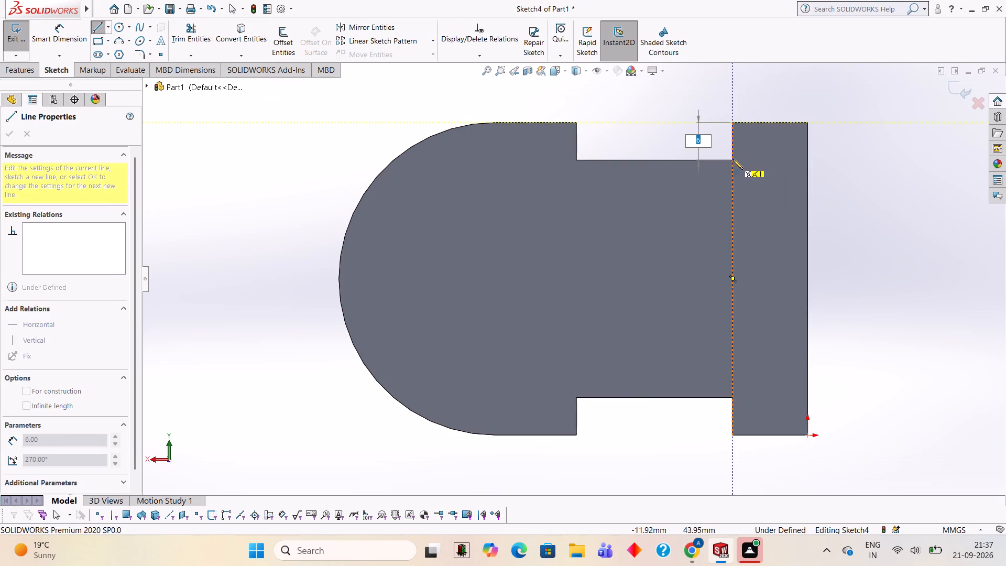
left_click(732, 159)
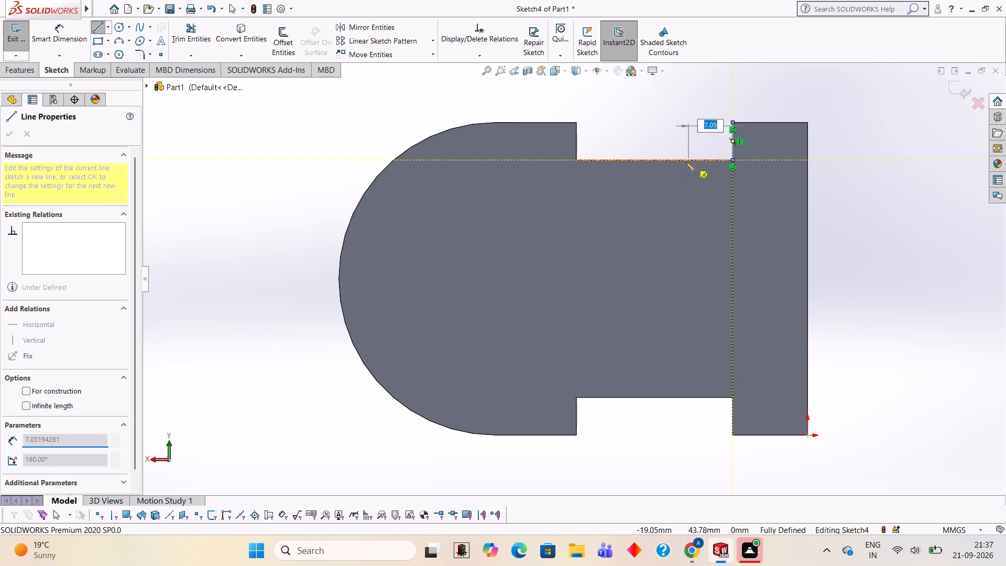
left_click(577, 159)
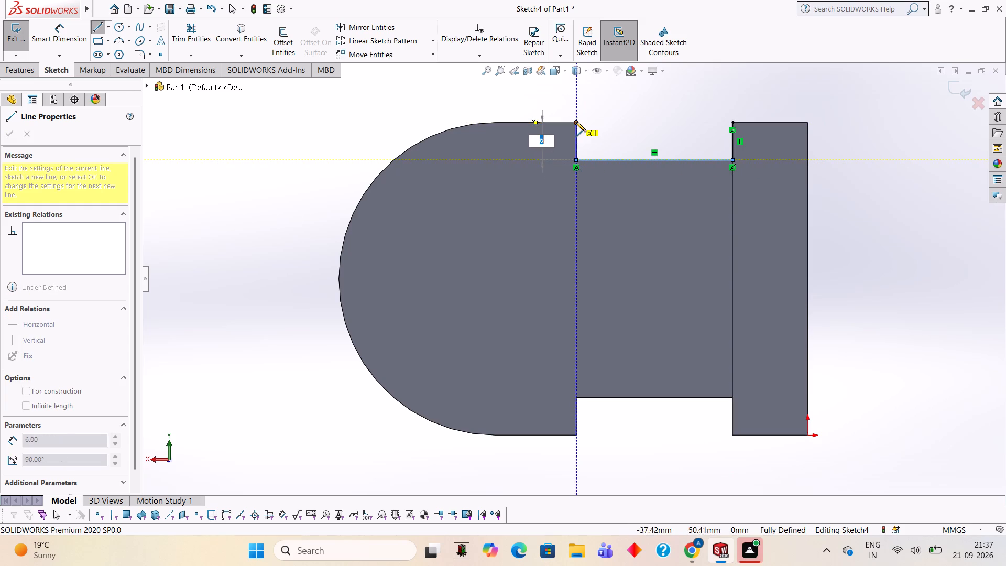
left_click(576, 122)
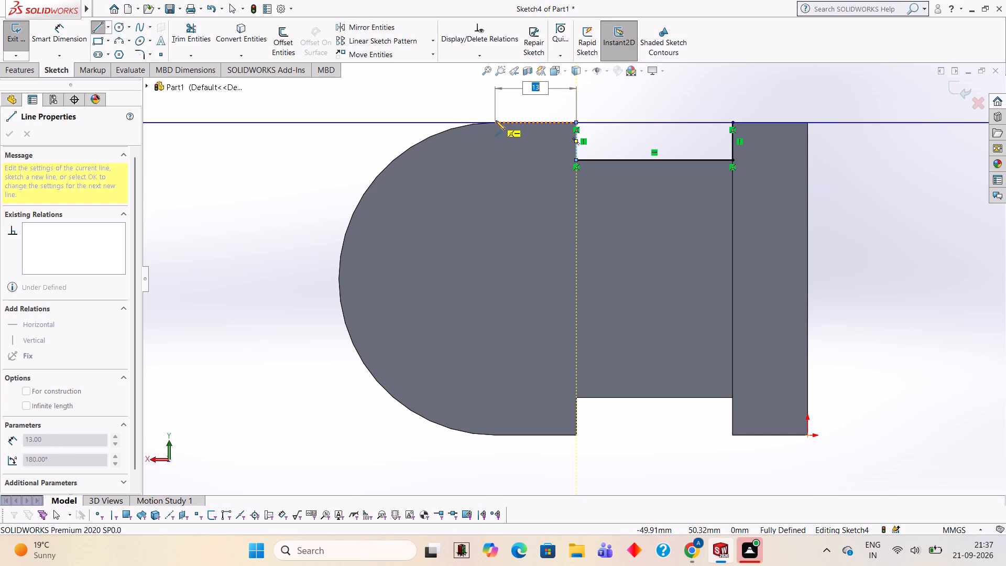
left_click(496, 121)
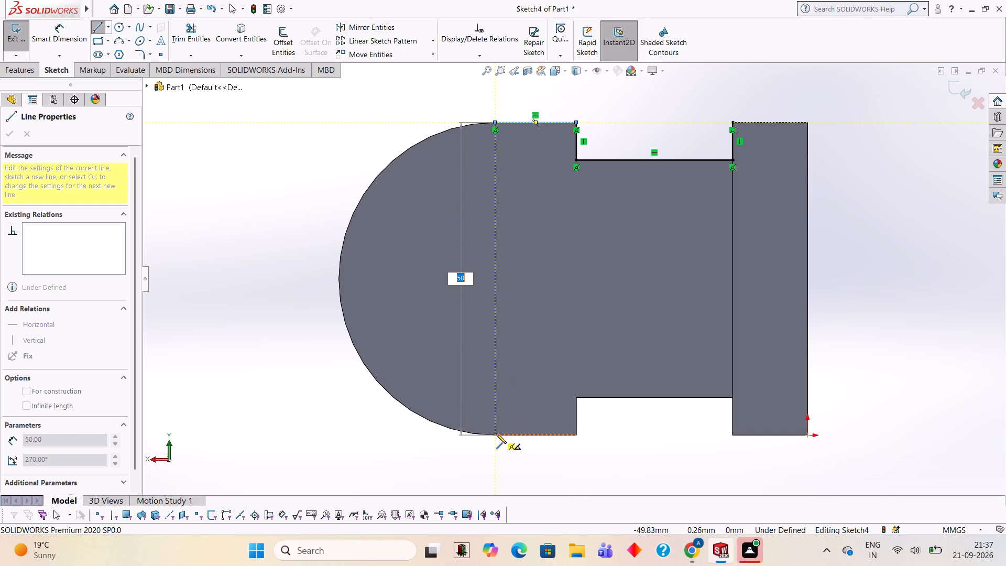
left_click(496, 433)
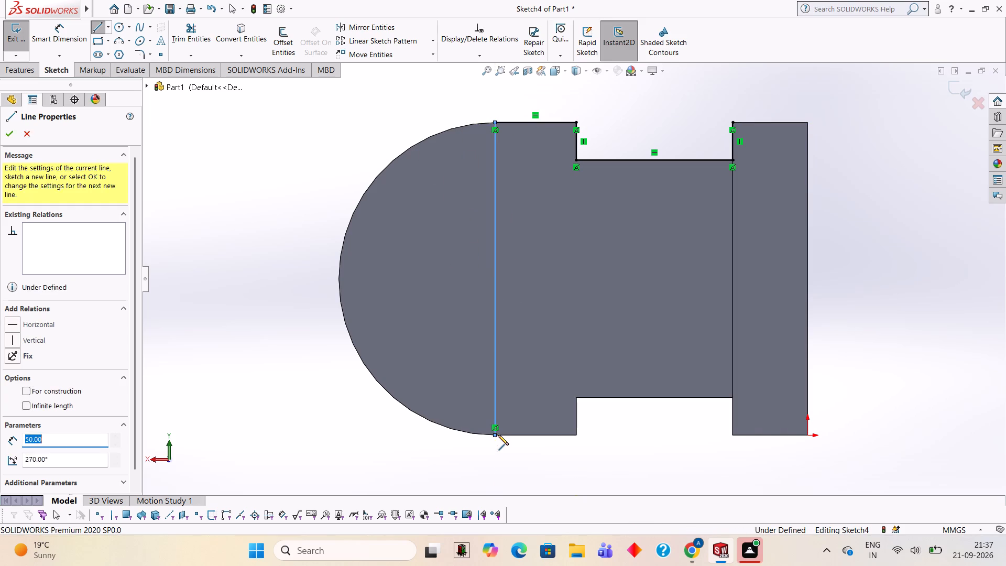
left_click(575, 433)
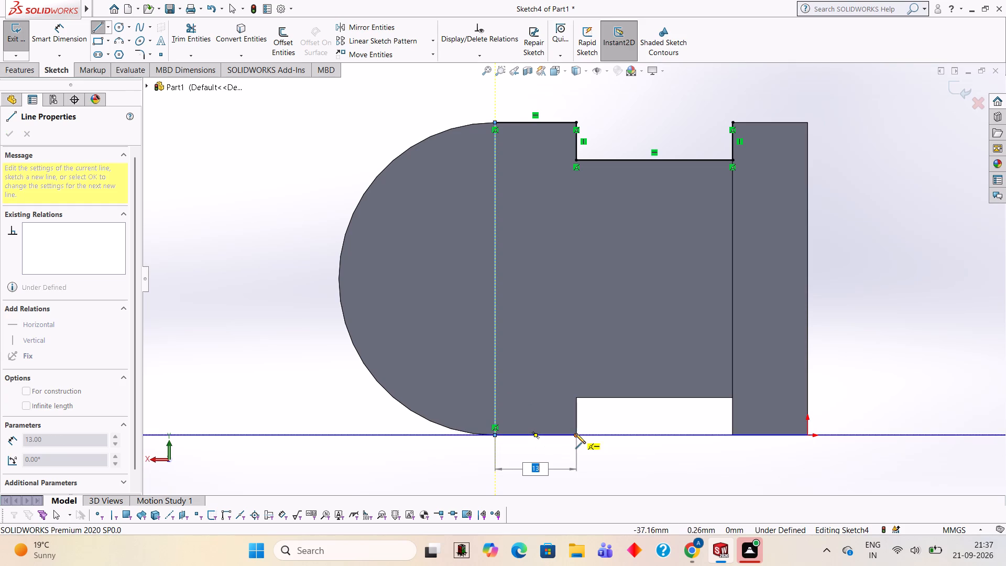
left_click(576, 395)
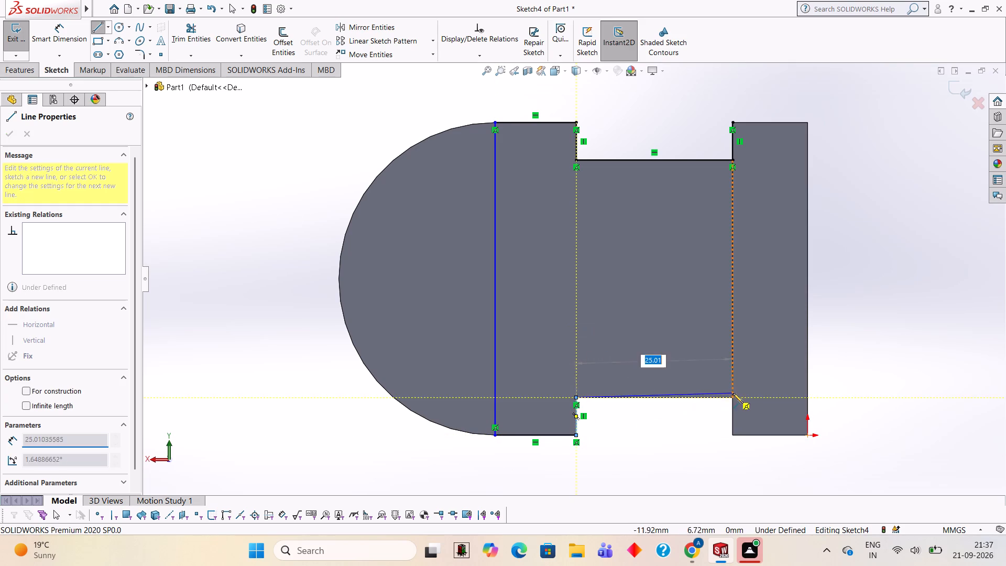
left_click(731, 397)
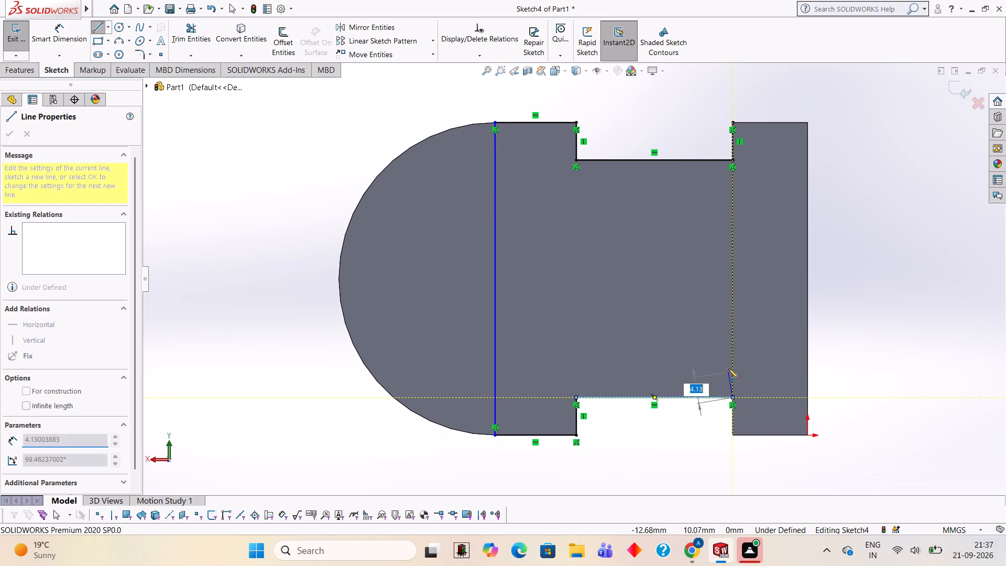
left_click(734, 160)
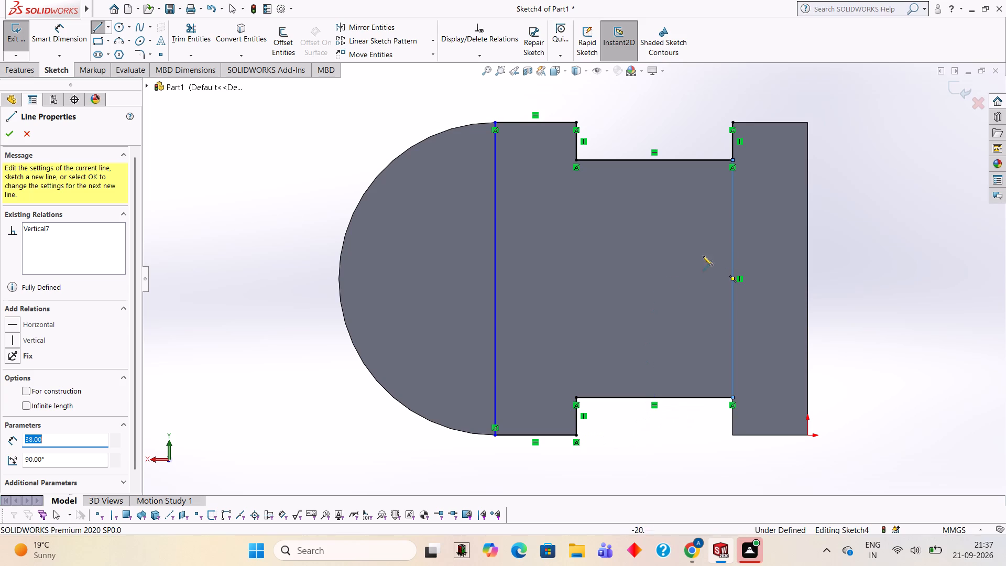
key("Escape")
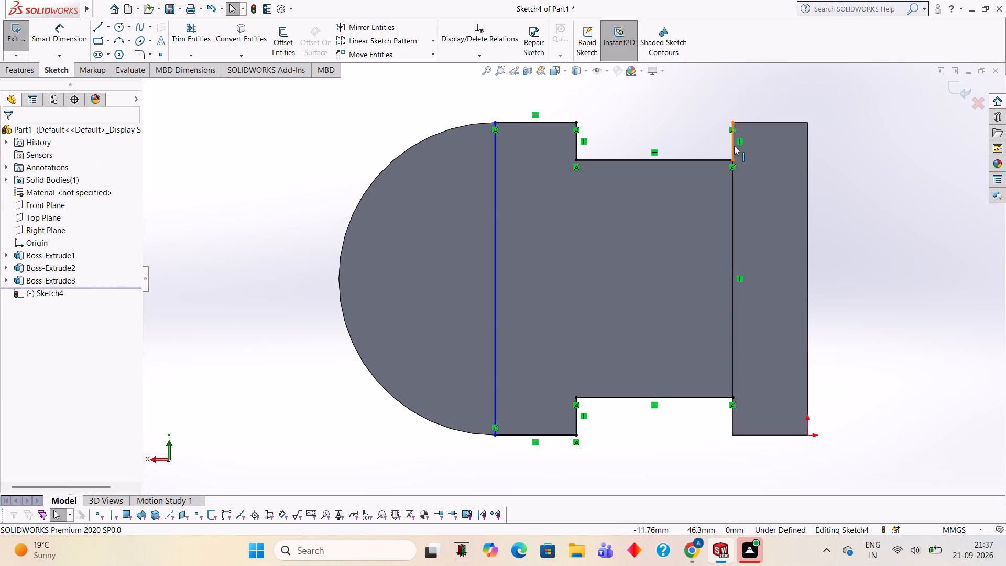
Delete the stray 6 mm vertical line between the flange's upper corner and the upper notch.
left_click(734, 146)
key("Delete")
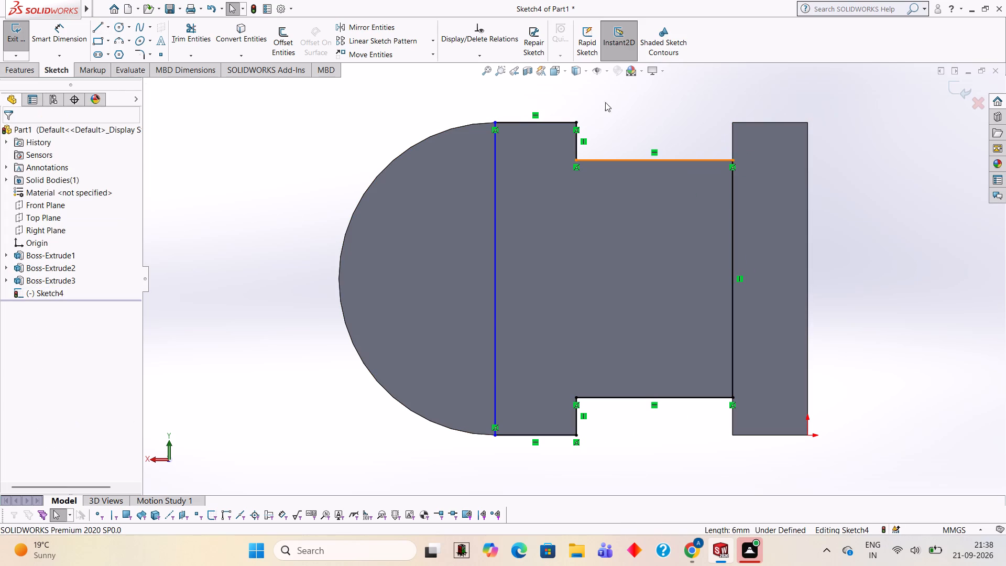
Draw a 50 mm diameter circle centred on the midpoint of the 50 mm vertical line.
left_click(122, 29)
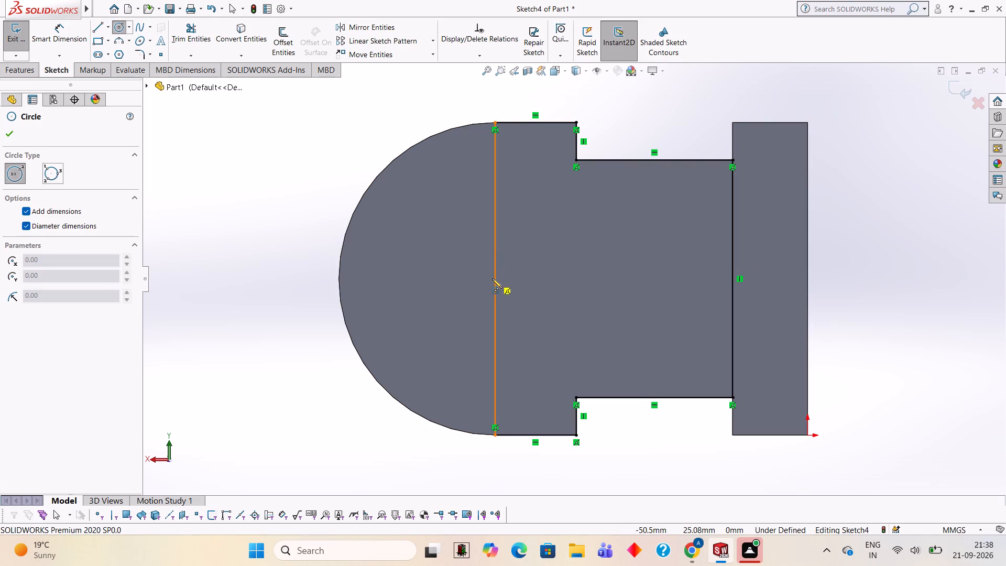
left_click(493, 278)
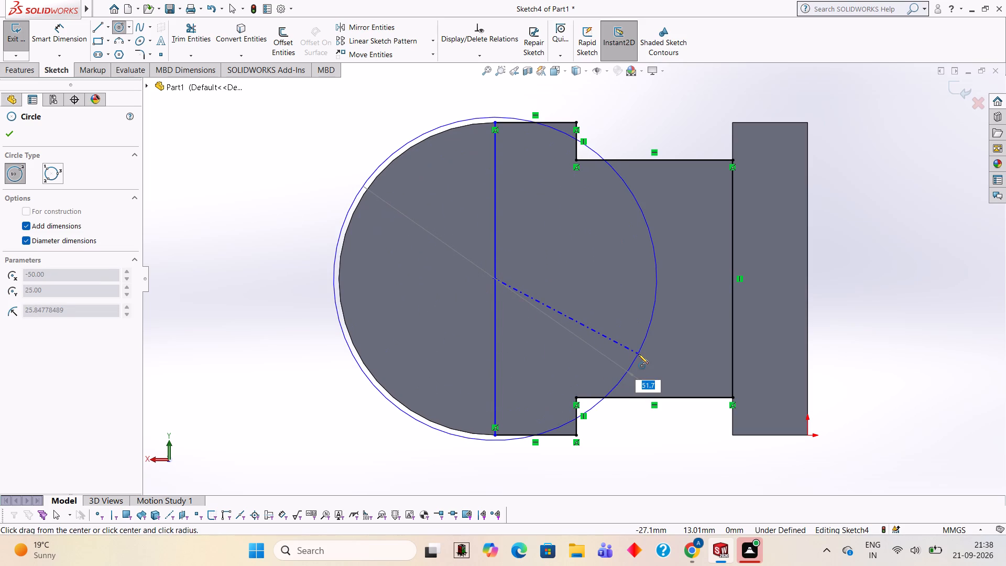
type("50")
key("Return")
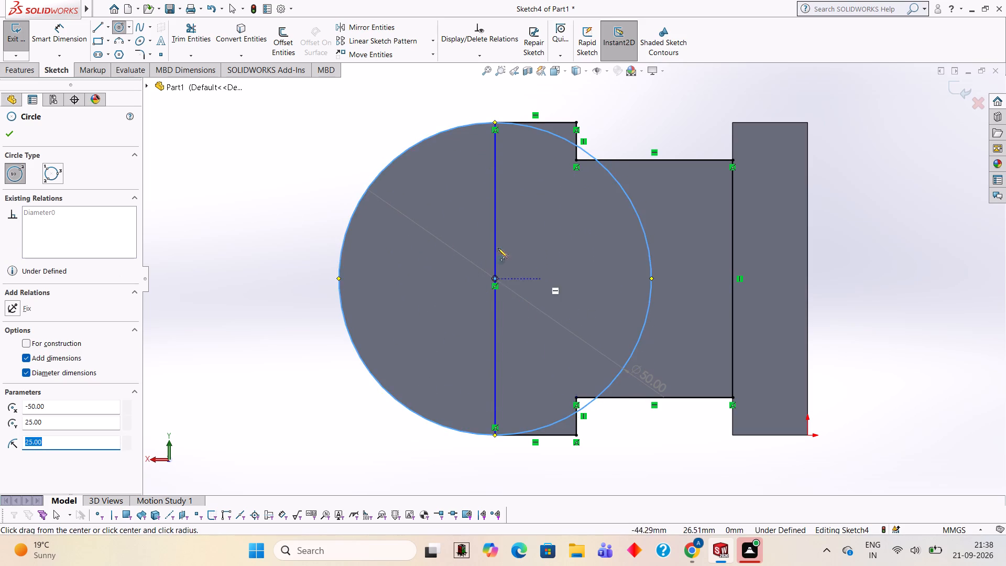
Trim the circle to its outer semicircle and remove the 50 mm vertical line, leaving one closed notched profile.
left_click(190, 27)
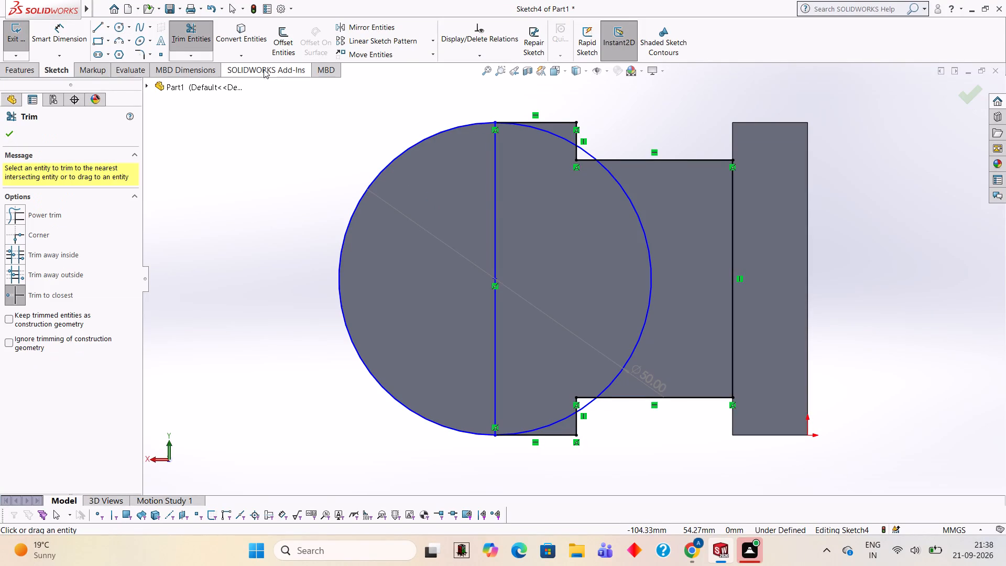
left_click(632, 198)
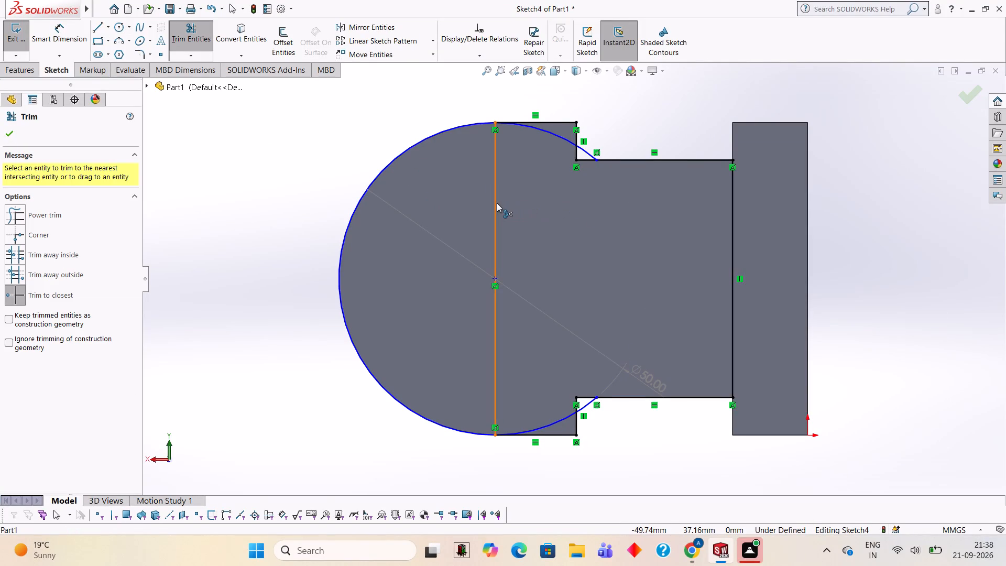
left_click(556, 134)
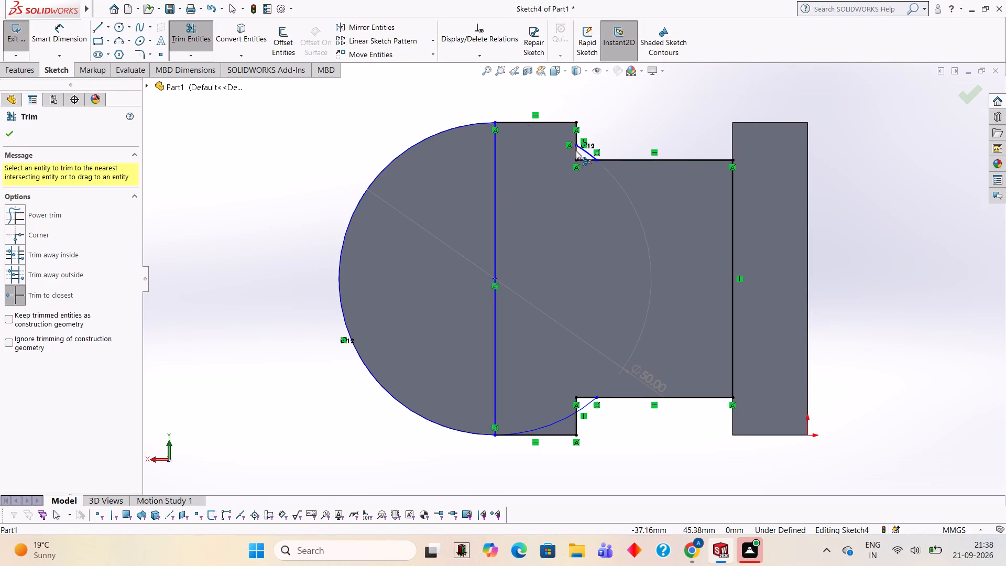
left_click(583, 149)
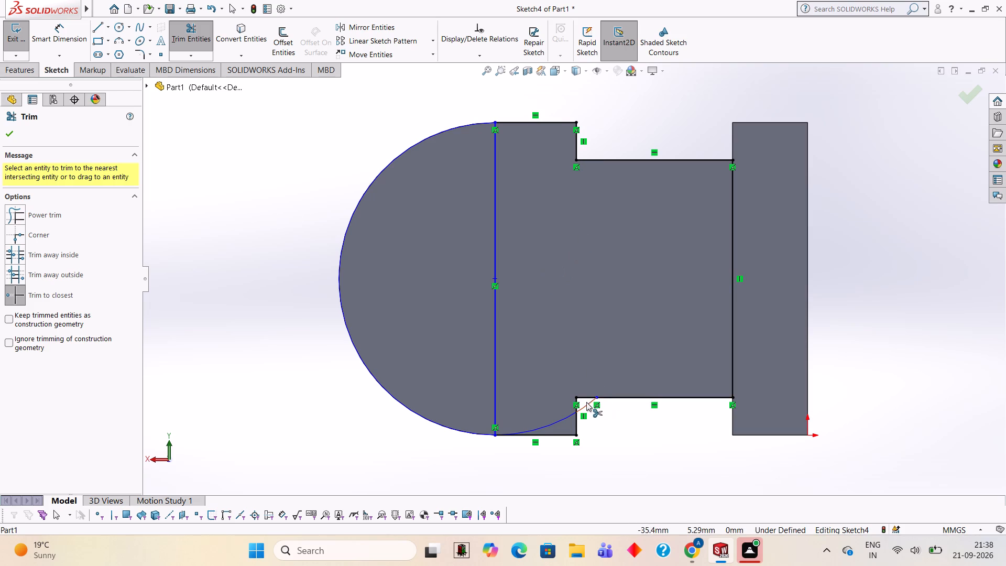
left_click(586, 402)
left_click(555, 422)
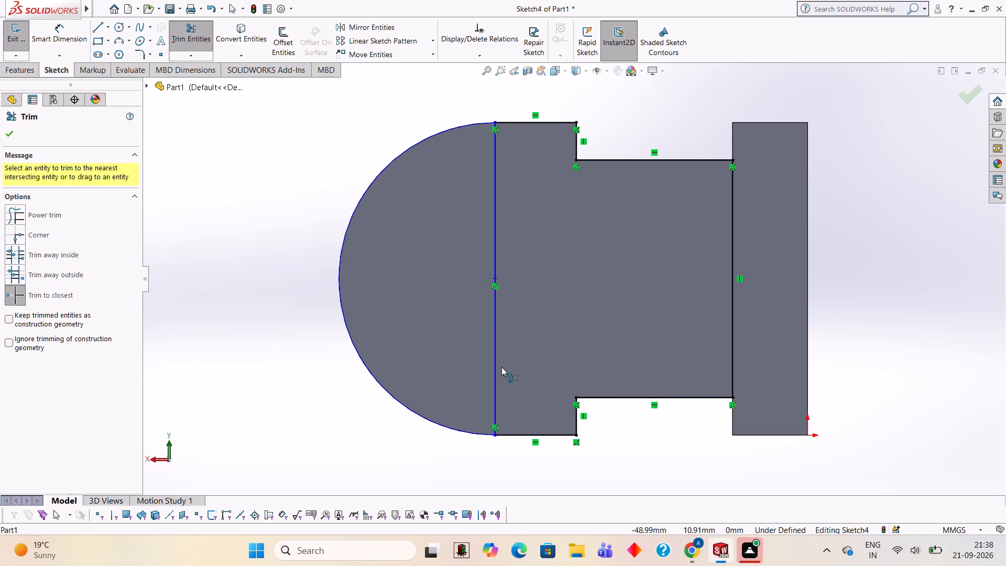
left_click(497, 367)
left_click(535, 289)
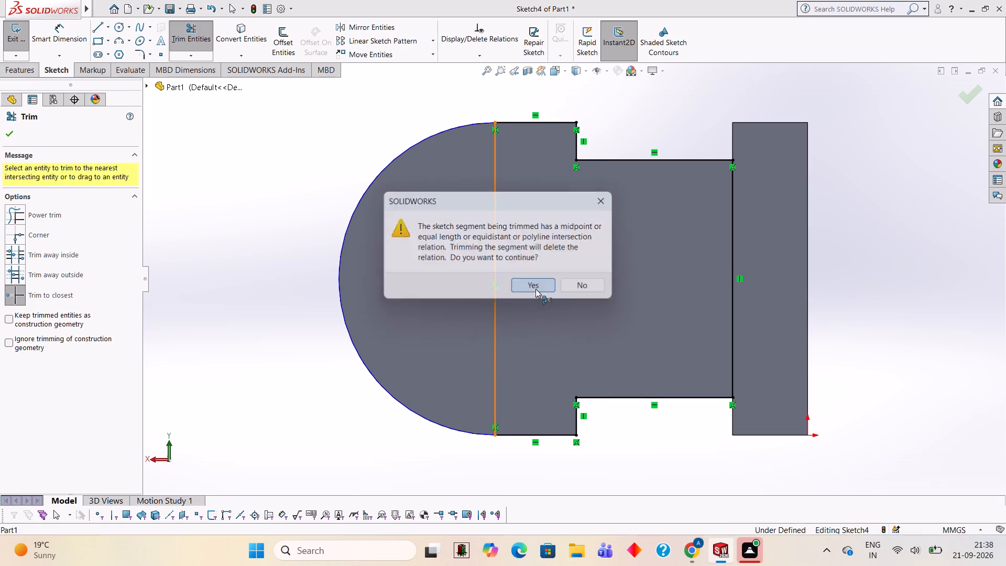
Extrude the notched profile as a blind boss 12 mm deep, merged, with the direction reversed toward the first plate.
middle_click_drag(546, 294, 592, 319)
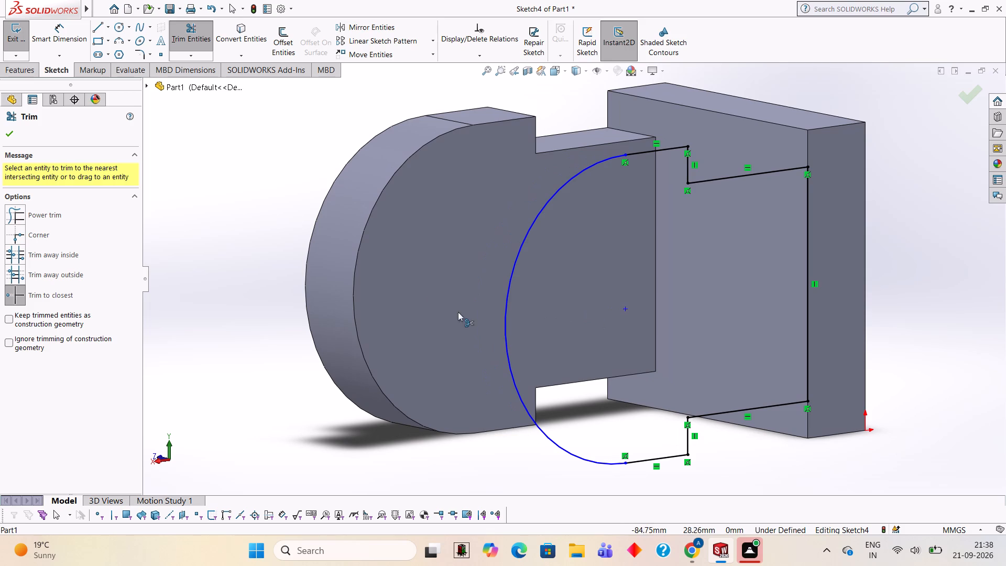
left_click(34, 64)
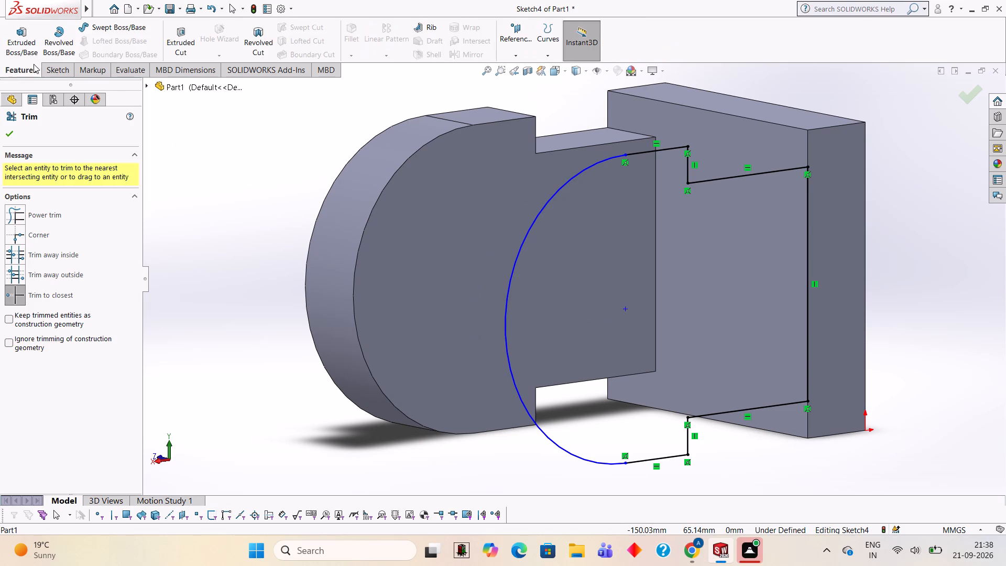
left_click(33, 46)
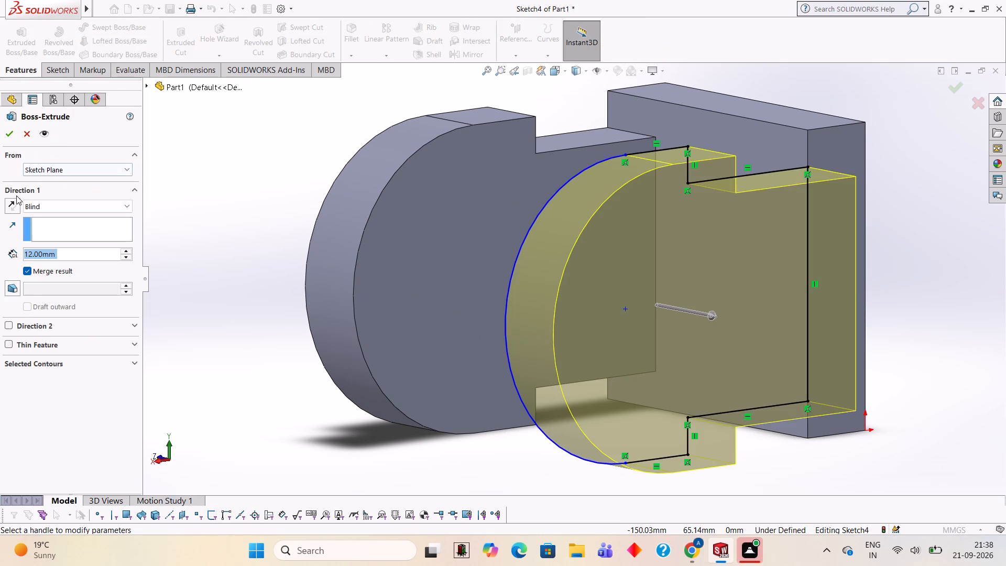
left_click(8, 206)
left_click(10, 132)
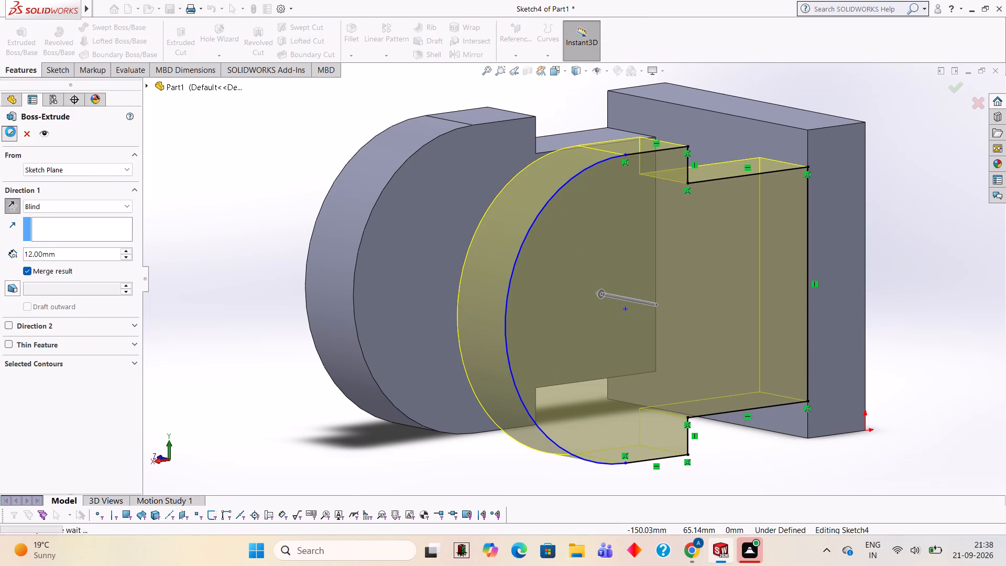
left_click(246, 156)
Sketch a 30 mm diameter circle on the second plate's outer face, centred on its semicircular end.
middle_click_drag(246, 156, 303, 180)
scroll(303, 180, "up", 1)
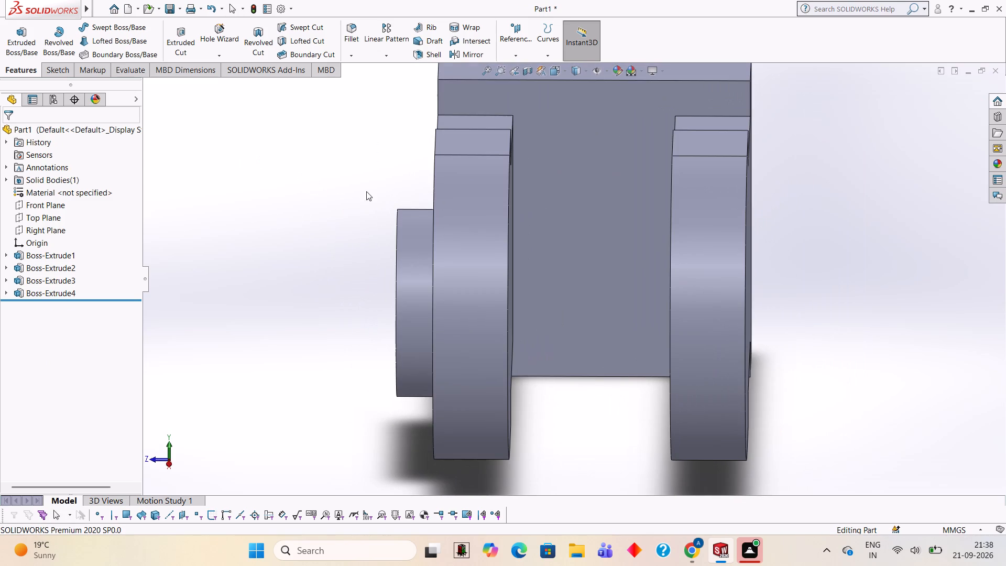
middle_click_drag(340, 183, 314, 167)
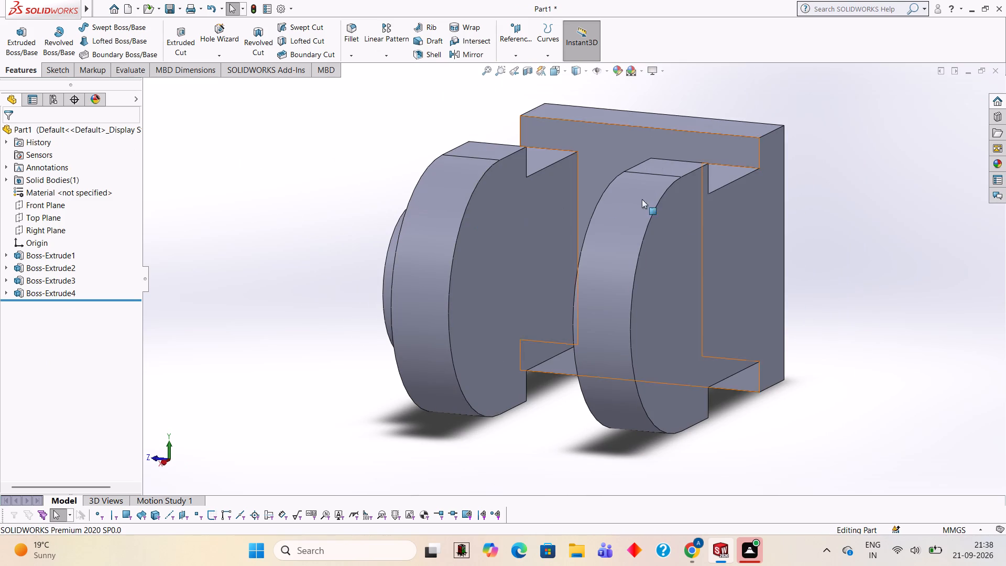
middle_click_drag(857, 196, 770, 164)
left_click(435, 259)
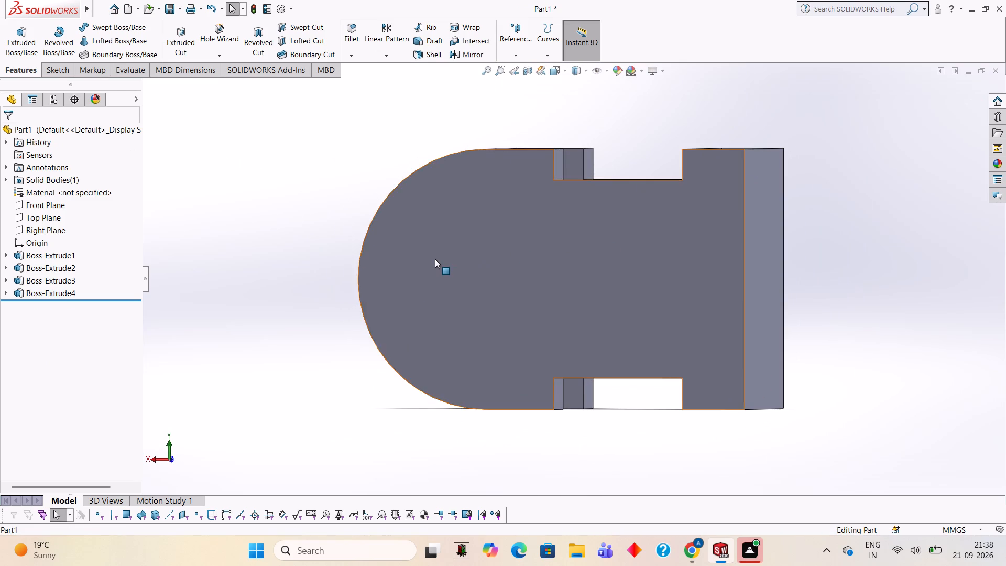
left_click(486, 226)
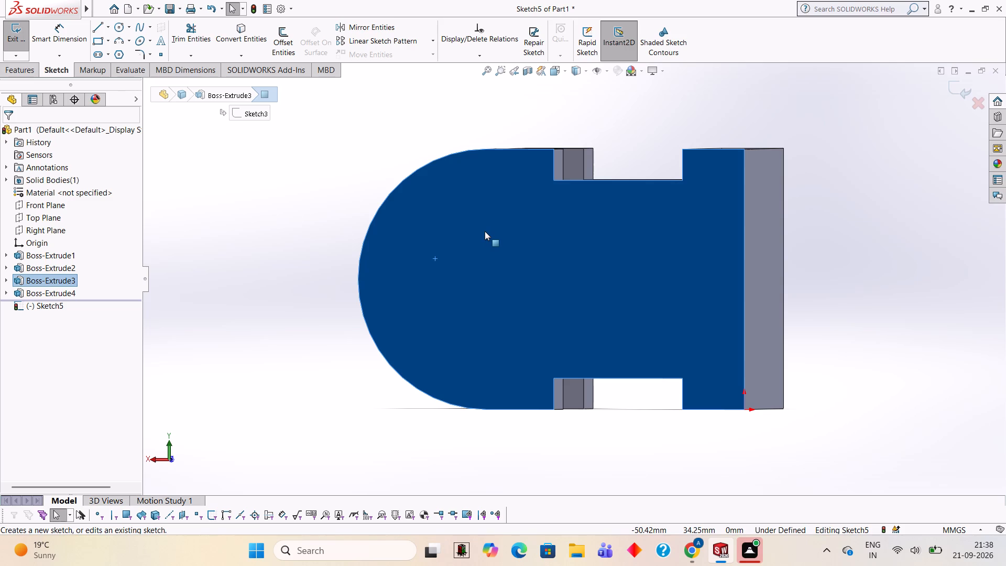
key("ctrl+8")
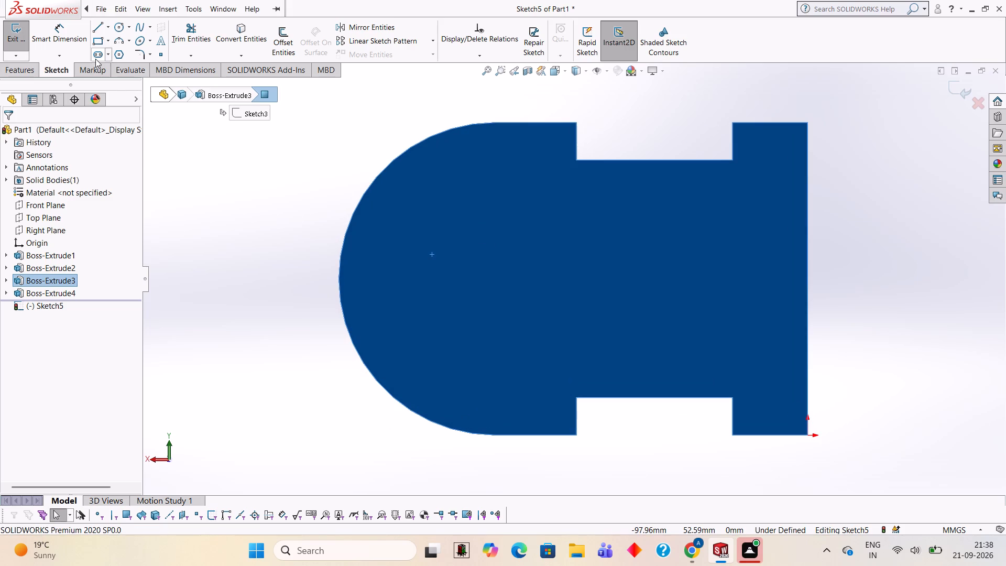
left_click(122, 27)
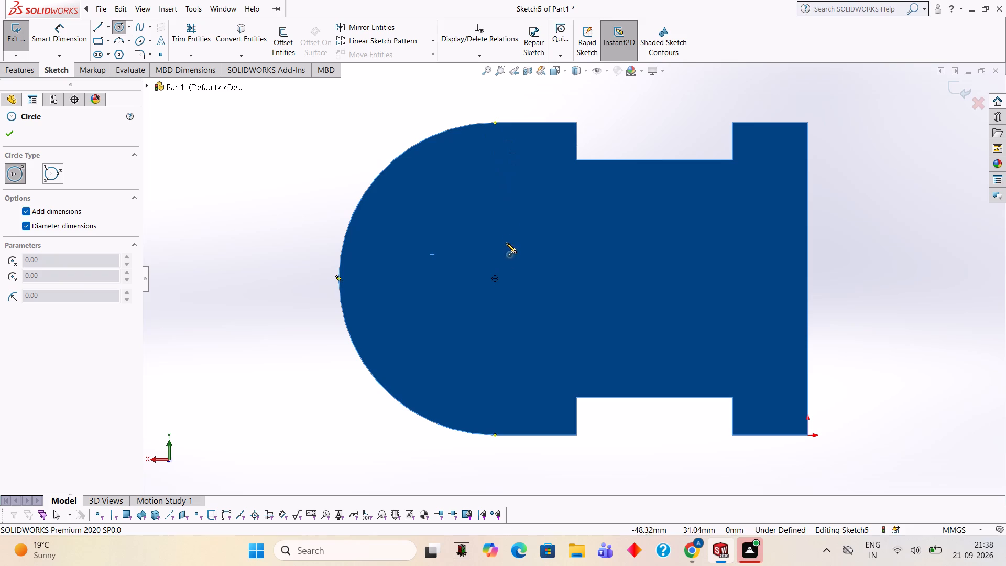
left_click(495, 278)
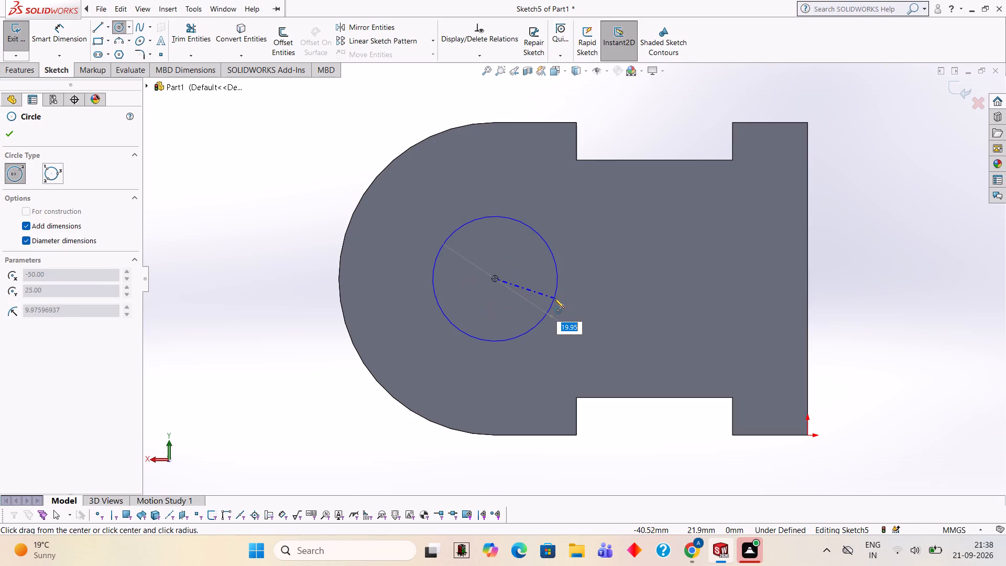
type("30")
key("Return")
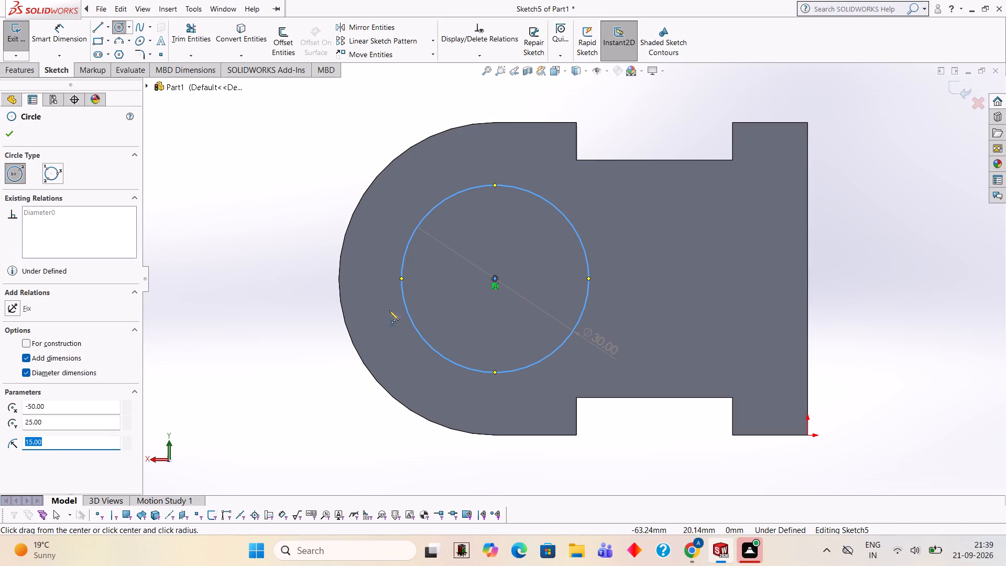
Extrude the 30 mm circle as a blind boss 6 mm deep, merged with the second plate.
left_click(4, 67)
left_click(13, 38)
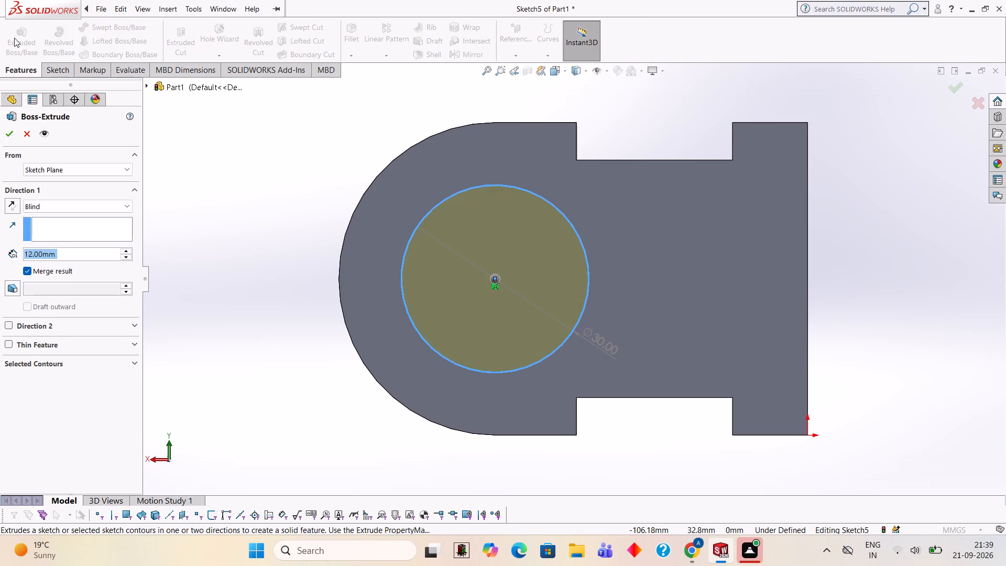
key("6")
key("Return")
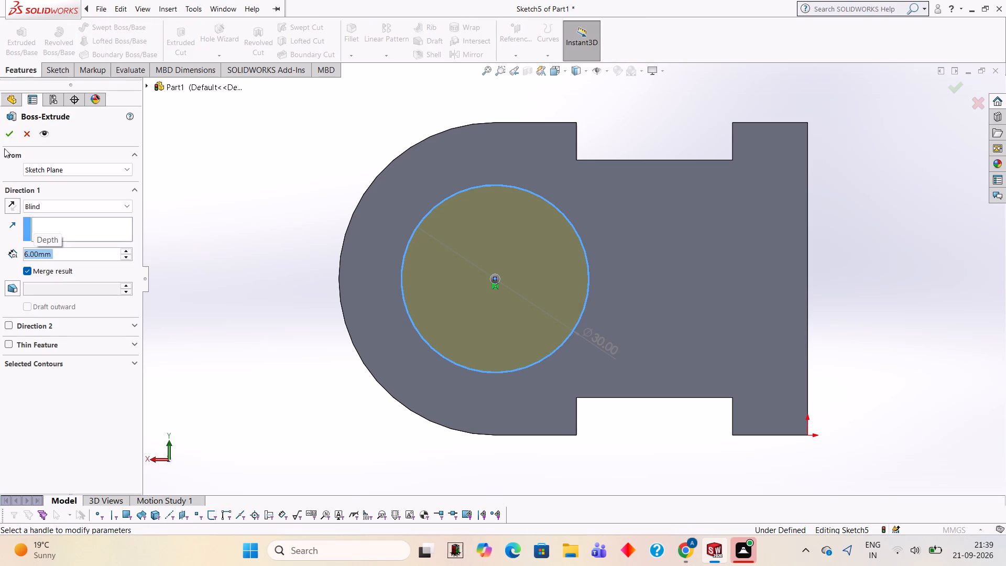
left_click(6, 132)
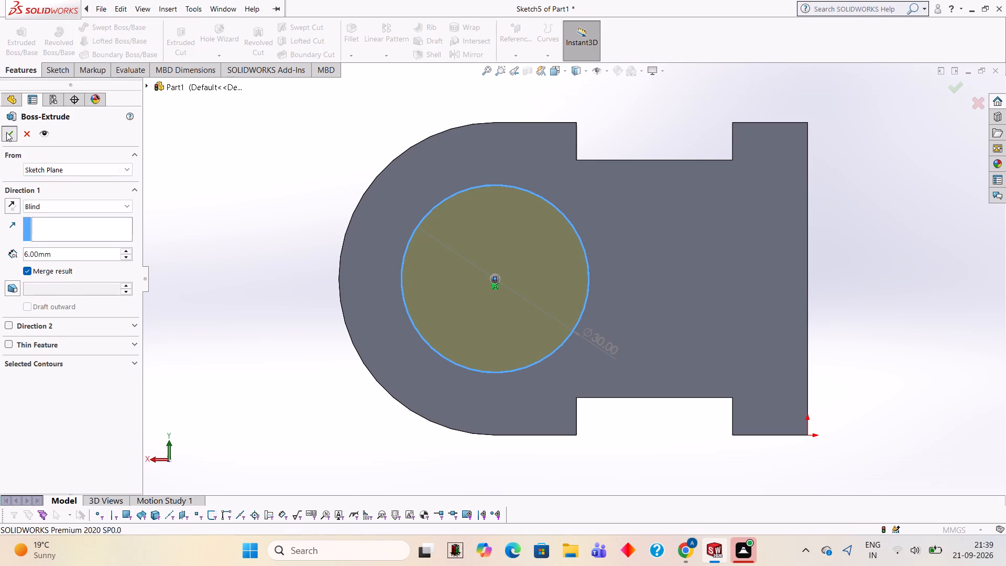
left_click(226, 163)
Sketch a 14 mm diameter circle on the new round boss's end face, concentric with the boss.
middle_click_drag(226, 163, 281, 190)
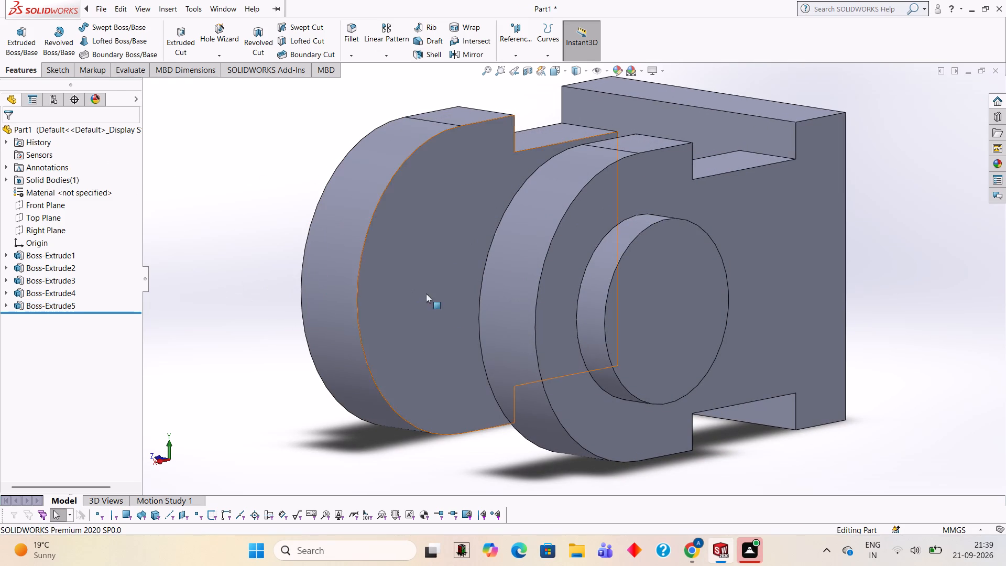
left_click(663, 296)
left_click(703, 270)
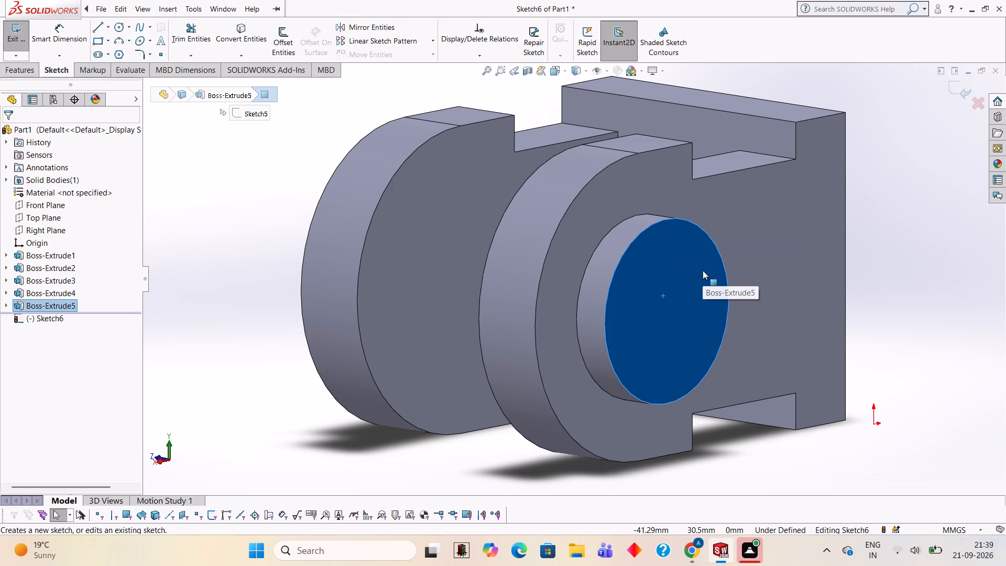
key("ctrl+8")
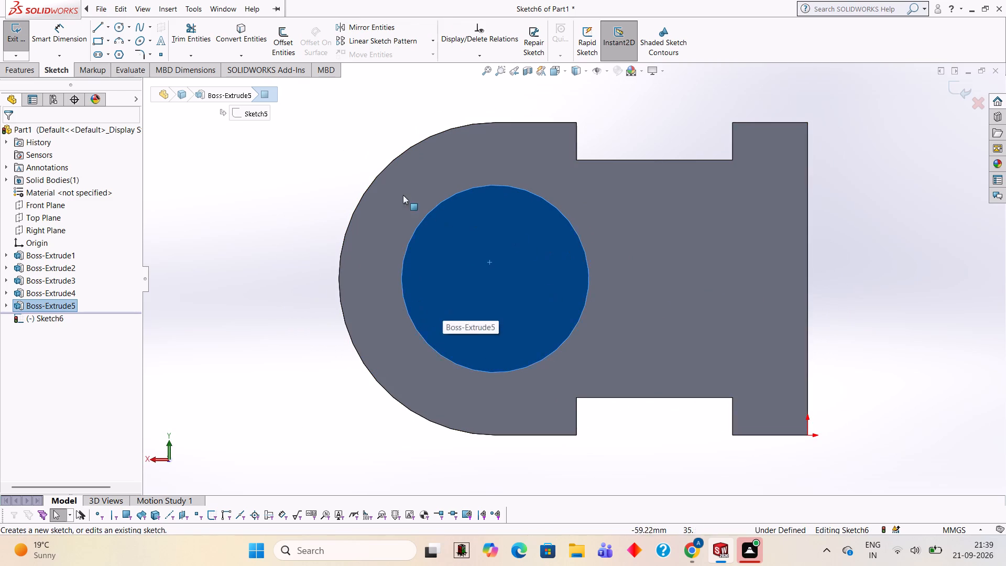
left_click(123, 27)
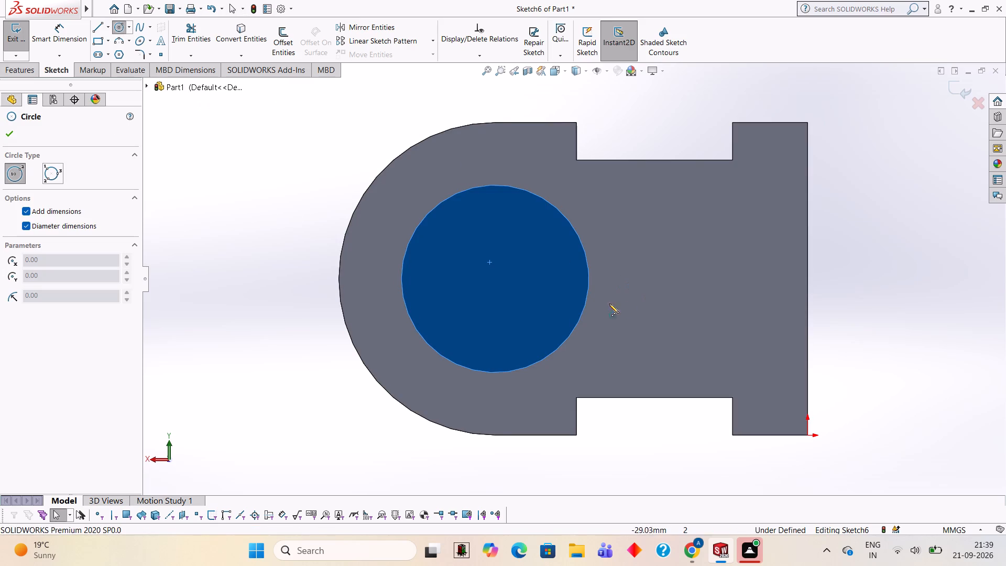
left_click(496, 279)
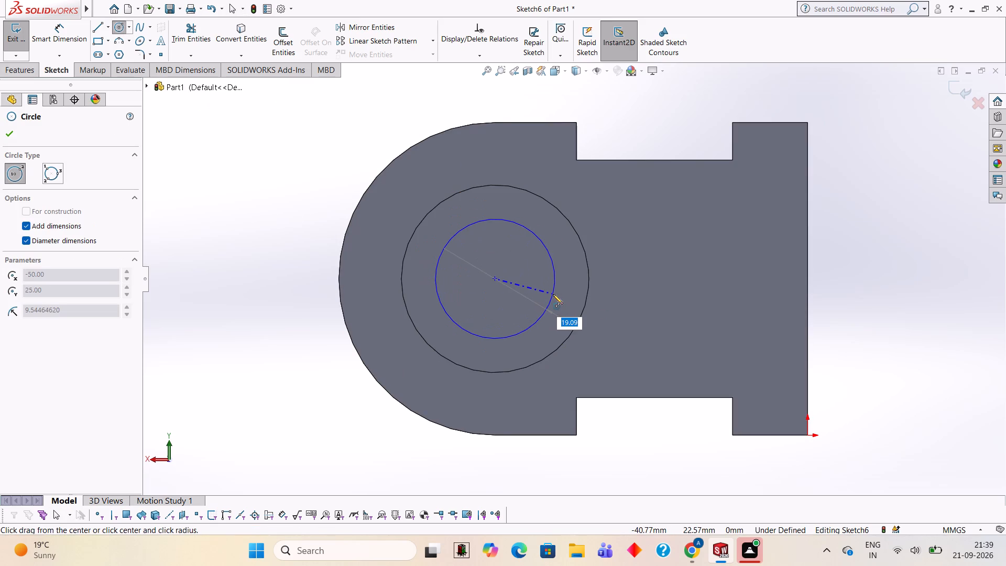
type("14")
key("Return")
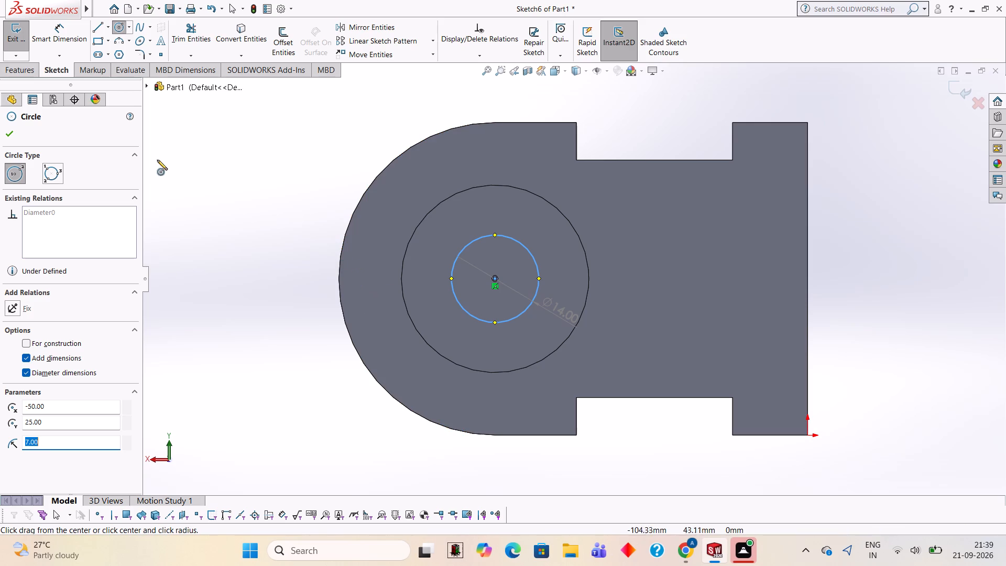
Cut the 14 mm circle with a blind extruded cut 18 mm deep through the boss and second plate.
left_click(17, 75)
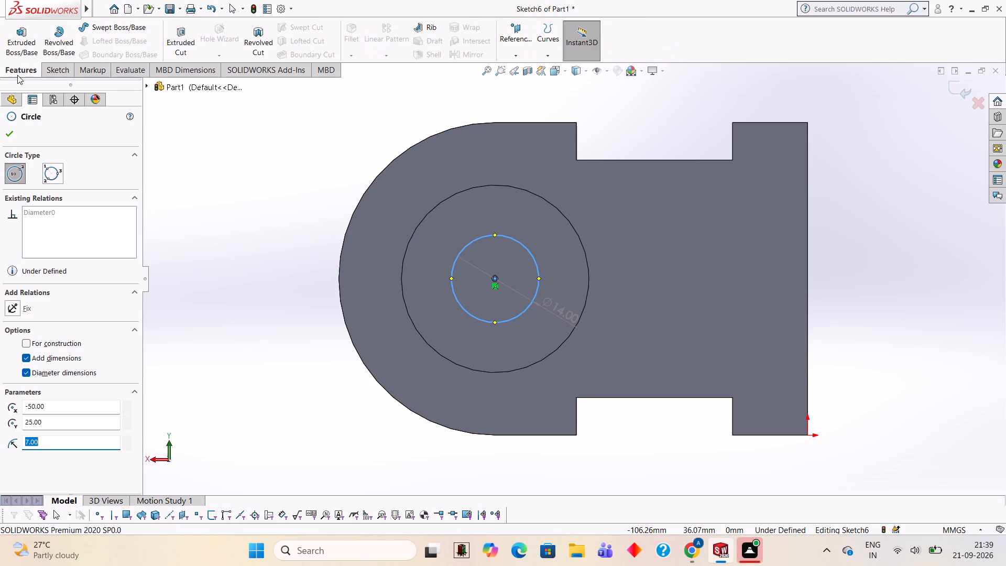
left_click(173, 41)
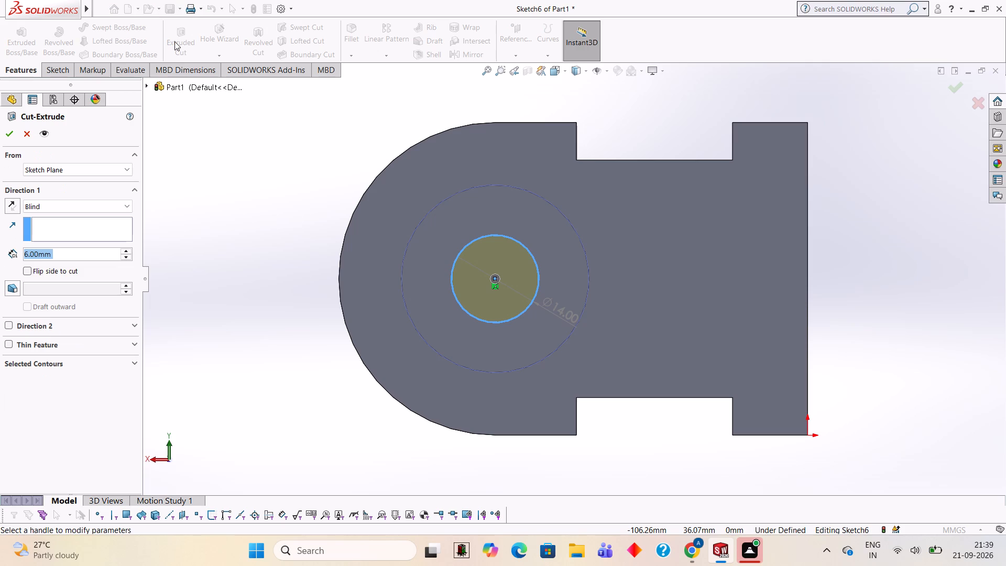
type("18")
key("Return")
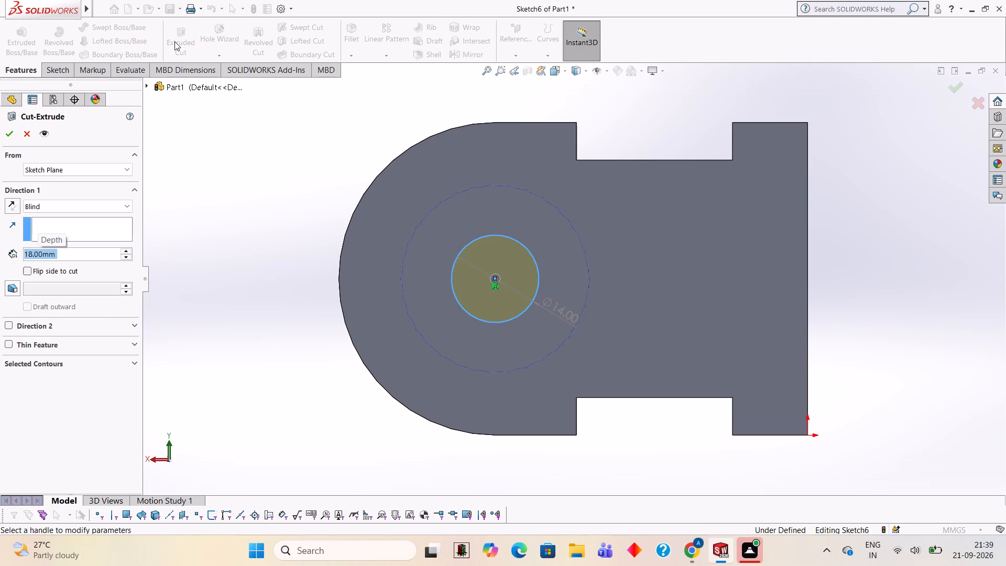
left_click(10, 139)
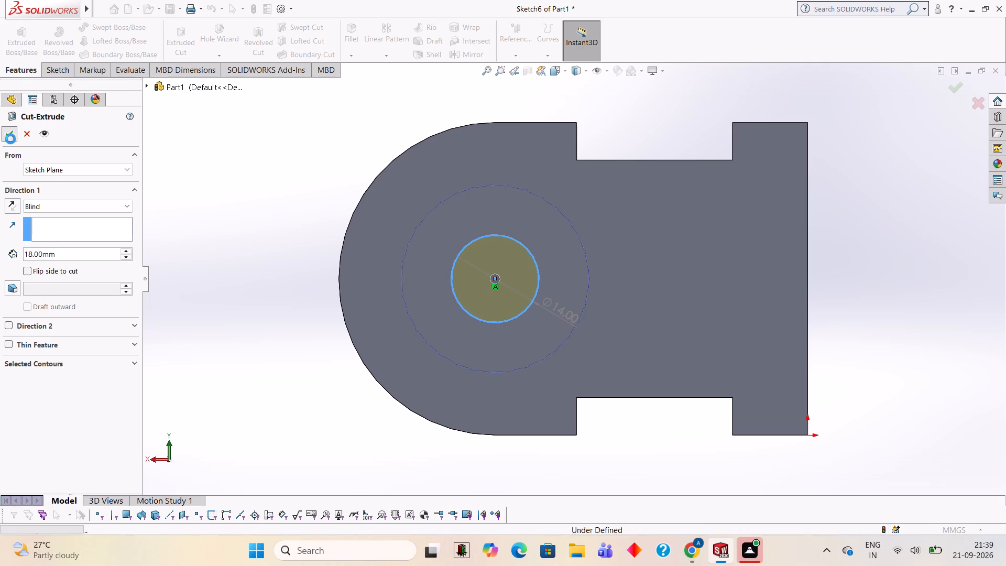
left_click(212, 166)
Sketch a concentric 14 mm diameter circle on the end face of the first plate's round boss.
middle_click_drag(211, 166, 309, 216)
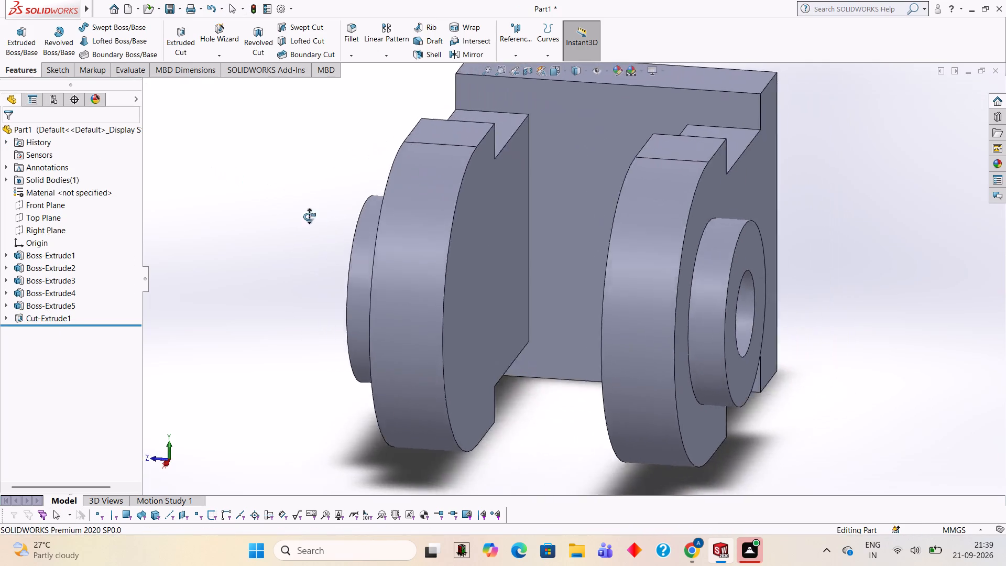
middle_click_drag(309, 216, 424, 184)
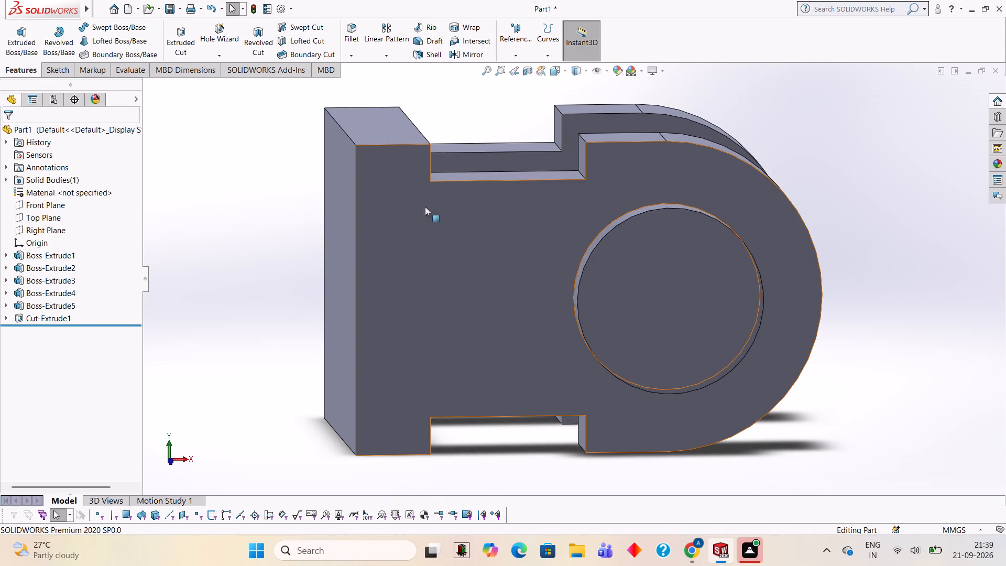
left_click(671, 274)
left_click(717, 244)
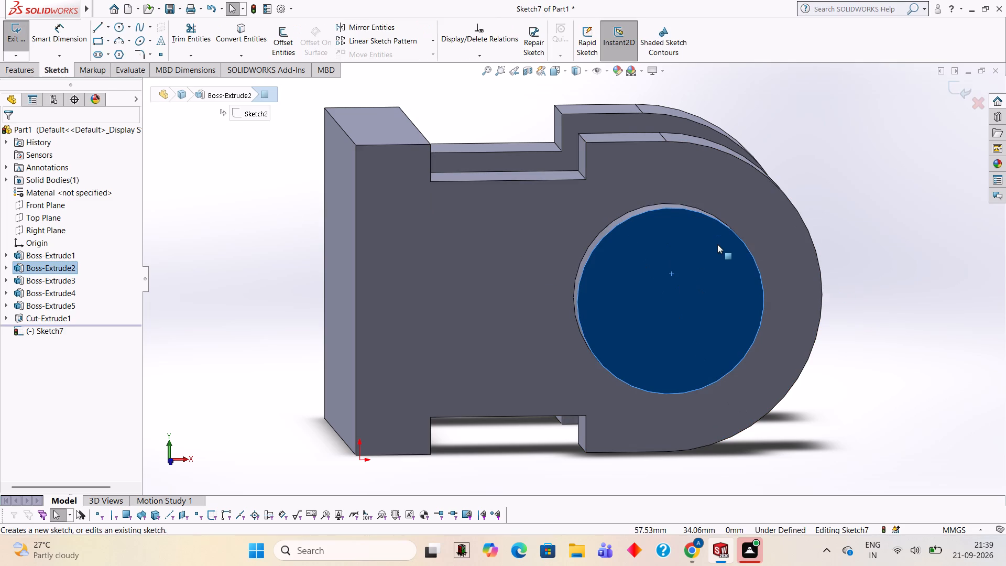
key("ctrl+8")
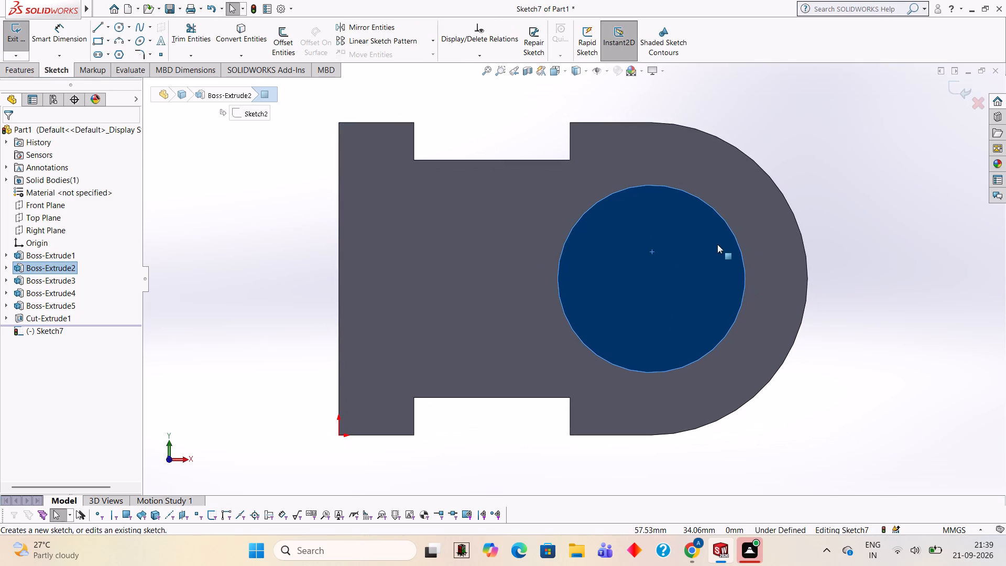
left_click(114, 29)
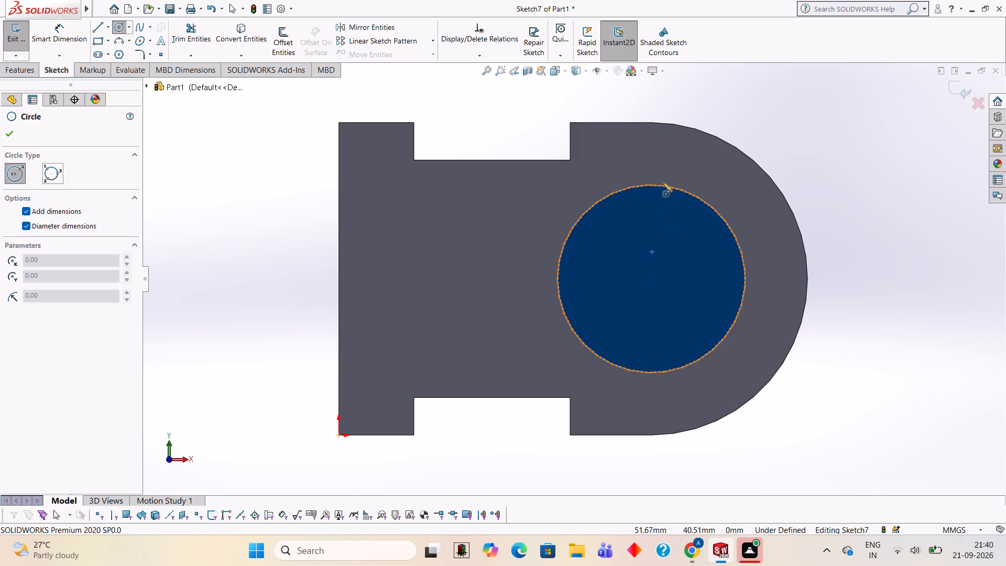
left_click(651, 280)
type("14")
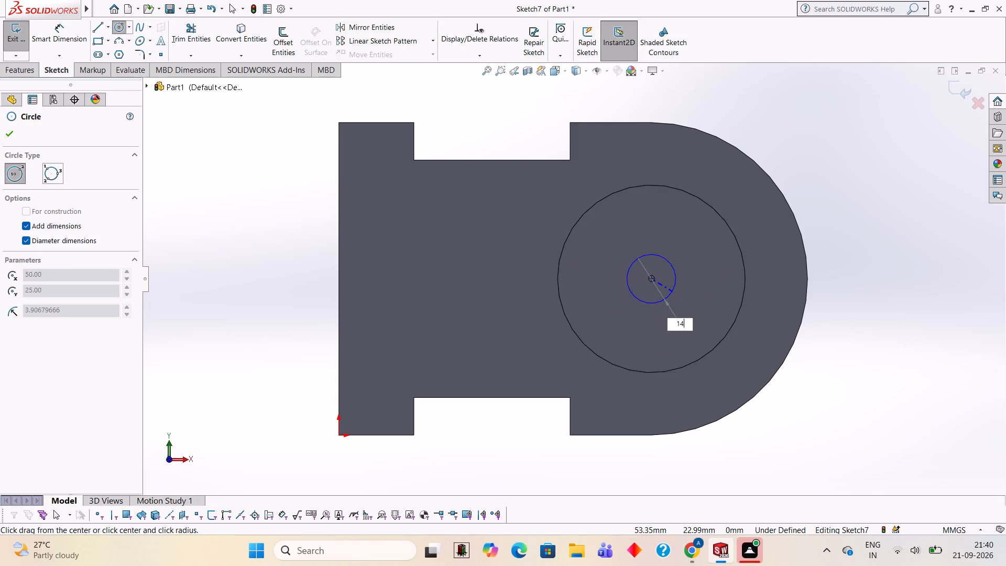
key("Return")
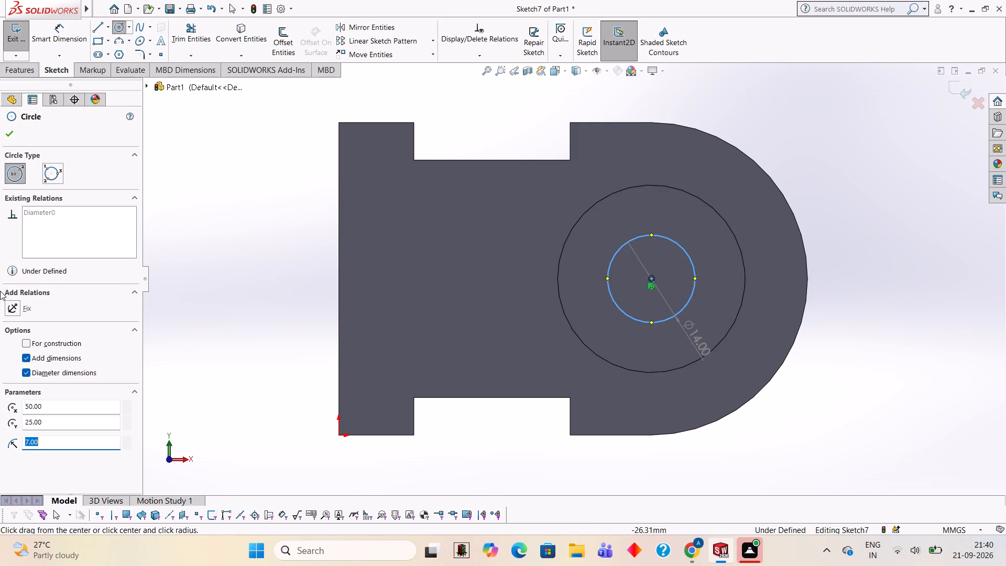
Cut this 14 mm circle with a blind extruded cut 18 mm deep through the boss and first plate.
left_click(25, 69)
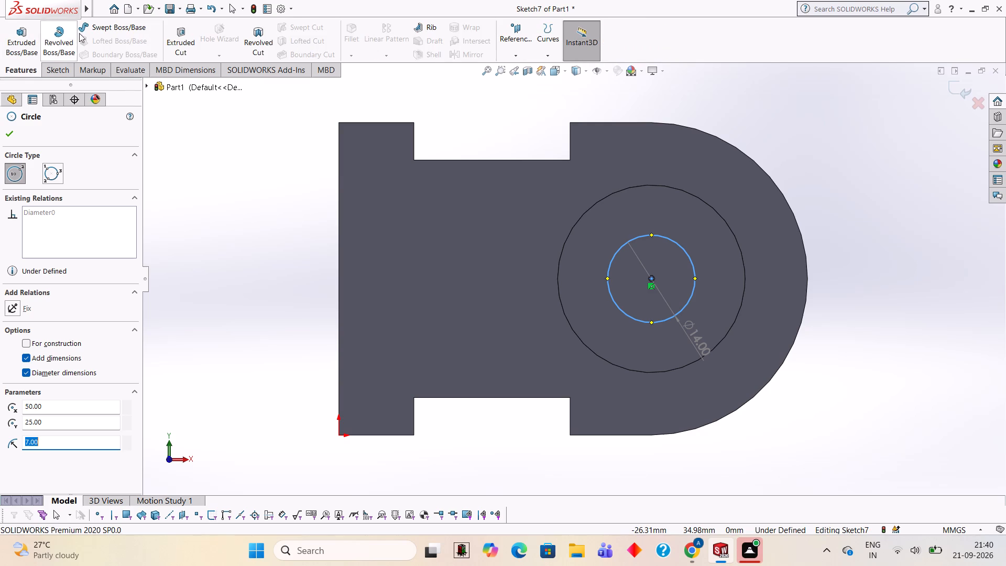
left_click(168, 42)
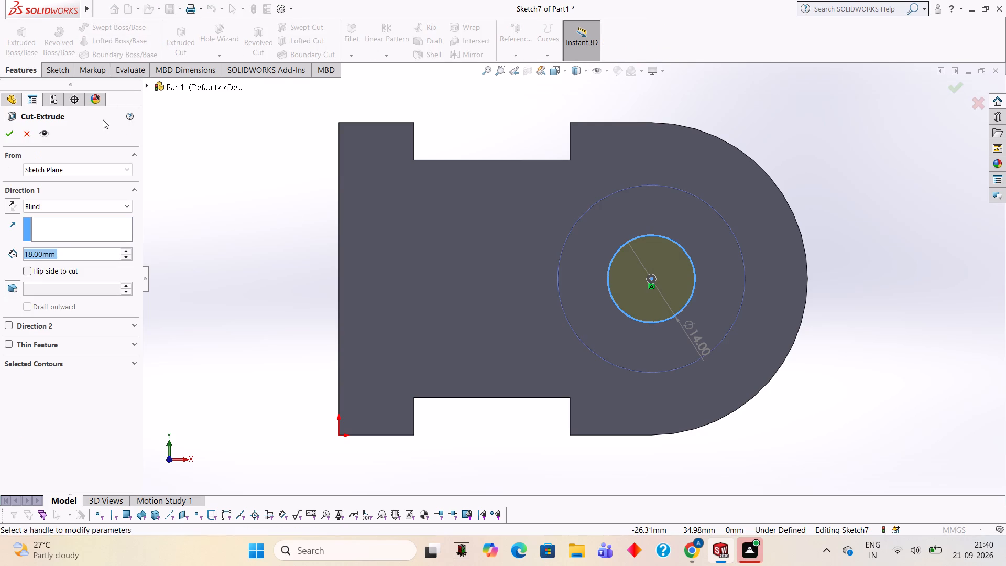
left_click(4, 141)
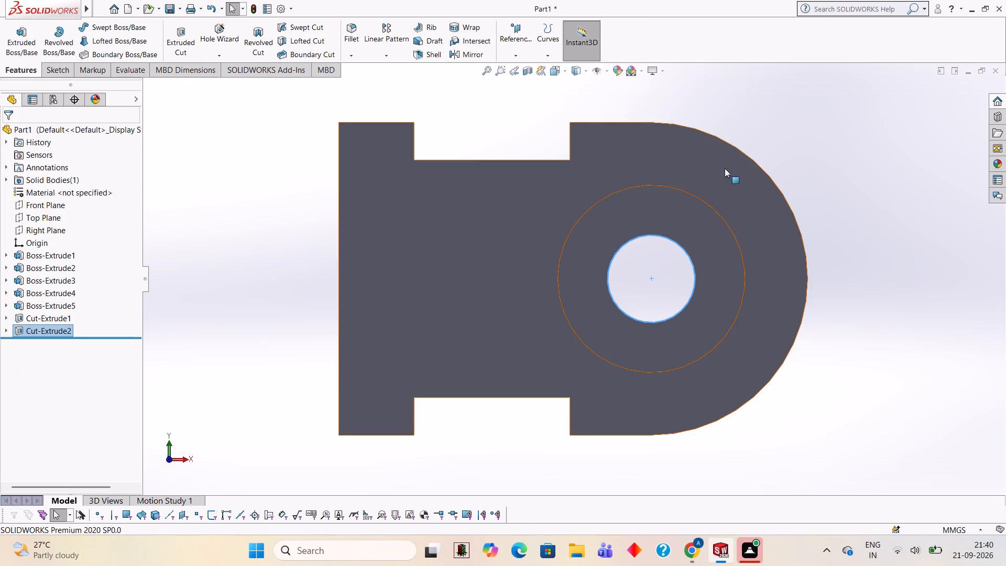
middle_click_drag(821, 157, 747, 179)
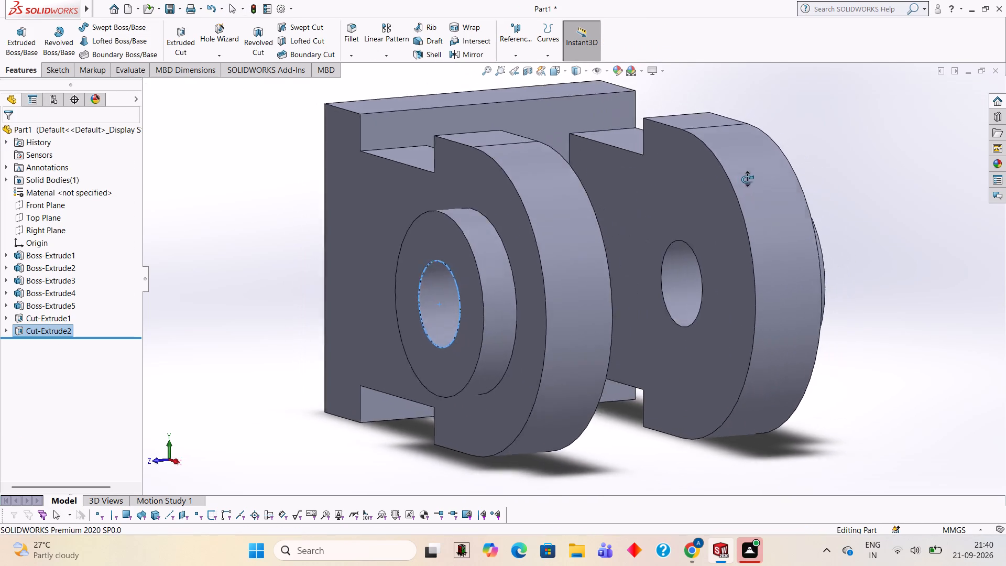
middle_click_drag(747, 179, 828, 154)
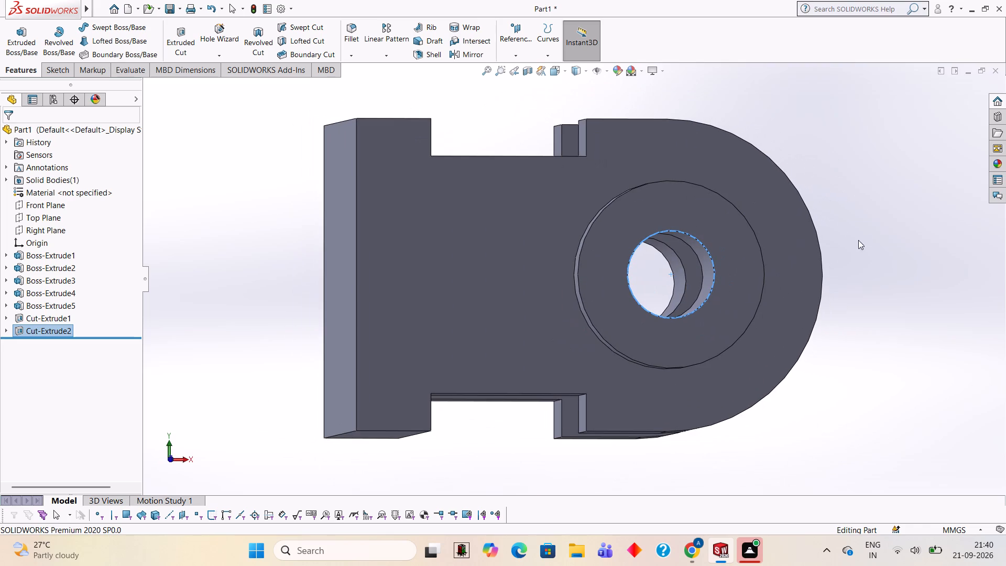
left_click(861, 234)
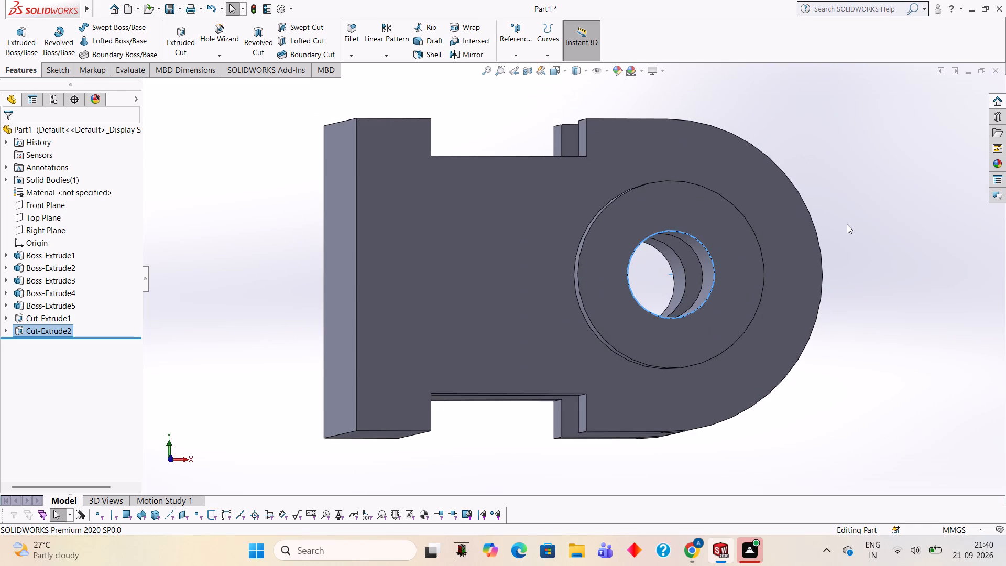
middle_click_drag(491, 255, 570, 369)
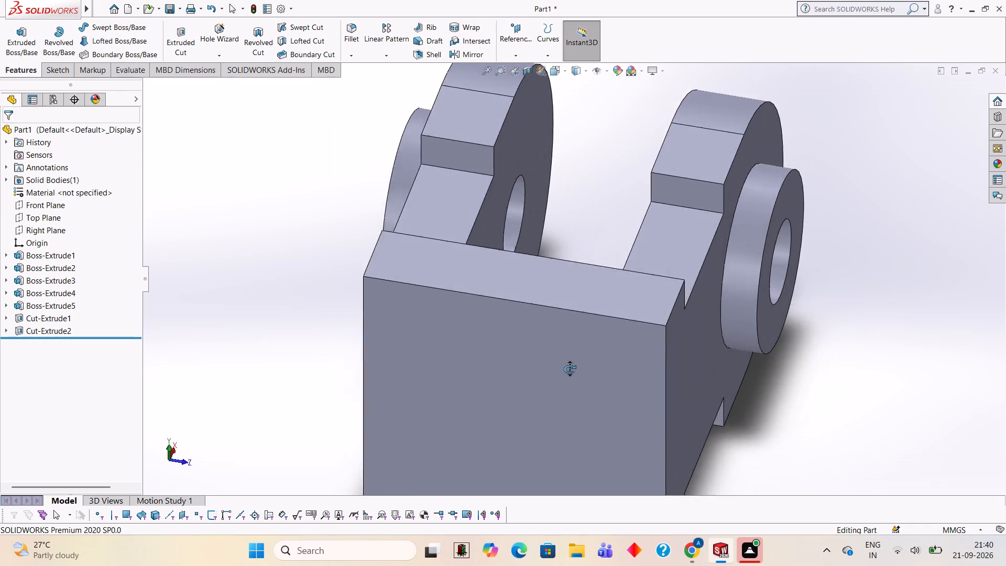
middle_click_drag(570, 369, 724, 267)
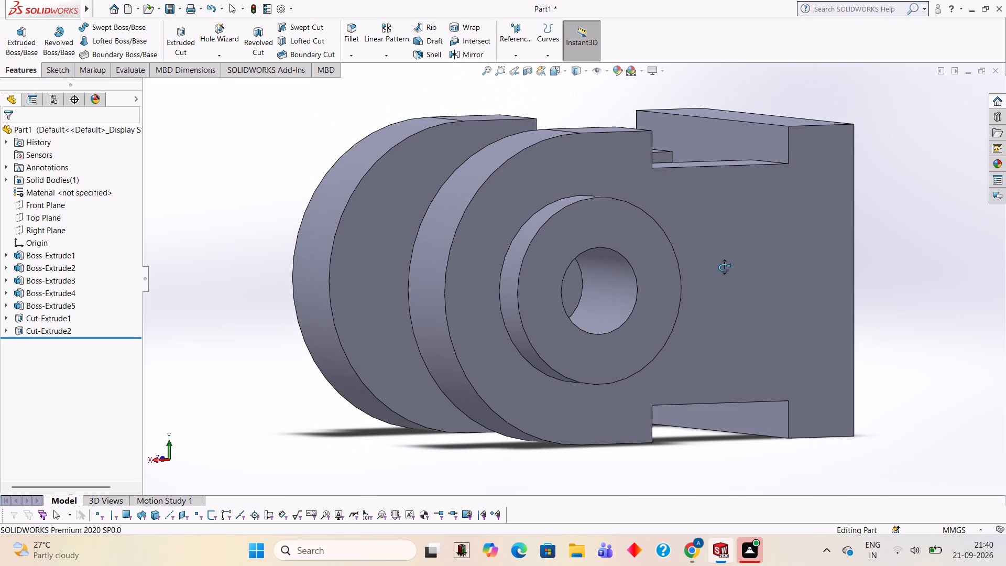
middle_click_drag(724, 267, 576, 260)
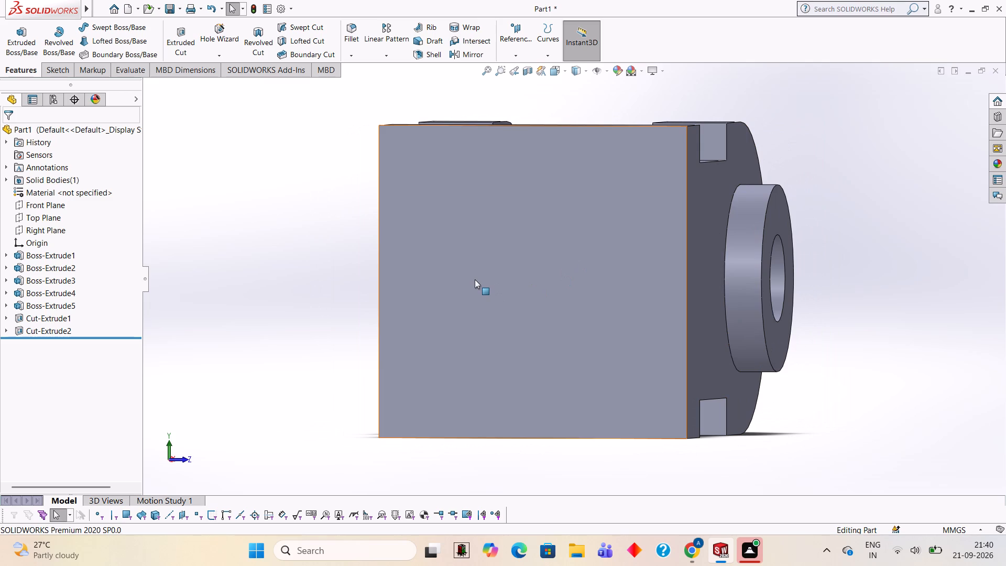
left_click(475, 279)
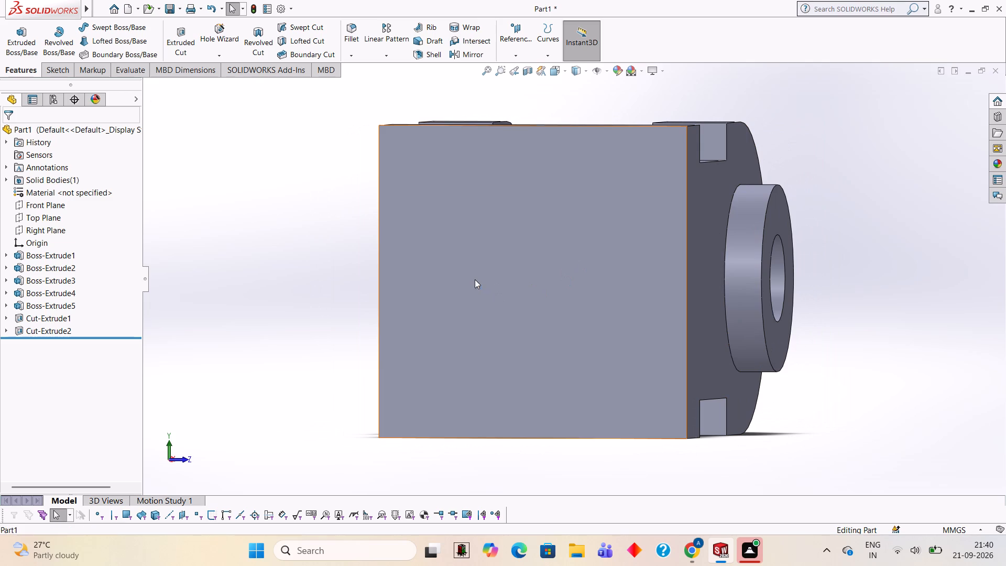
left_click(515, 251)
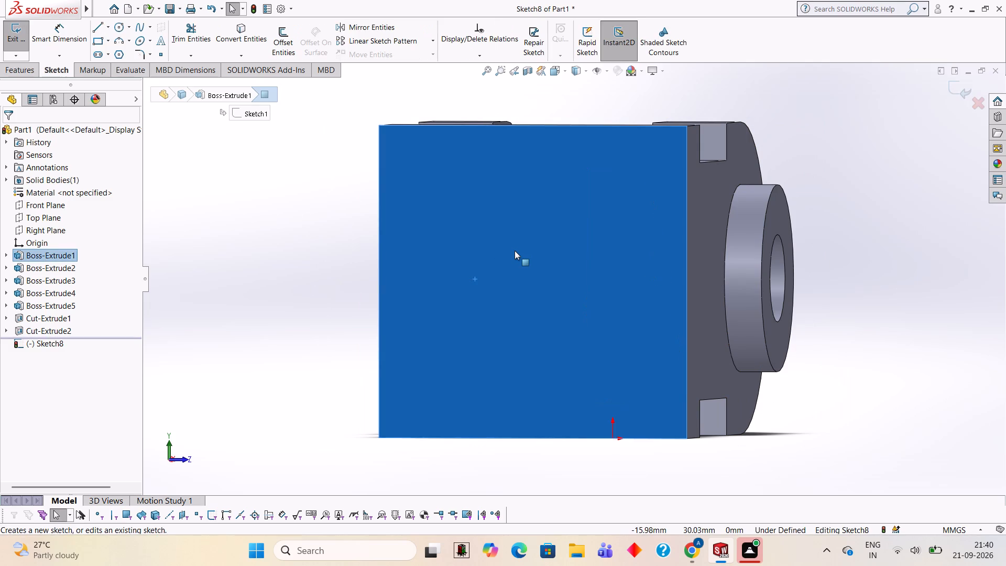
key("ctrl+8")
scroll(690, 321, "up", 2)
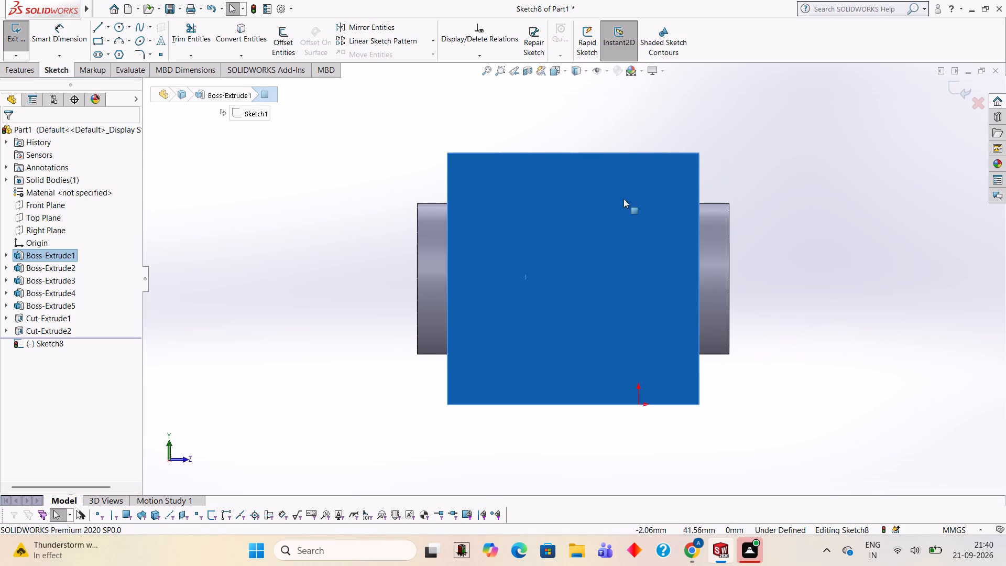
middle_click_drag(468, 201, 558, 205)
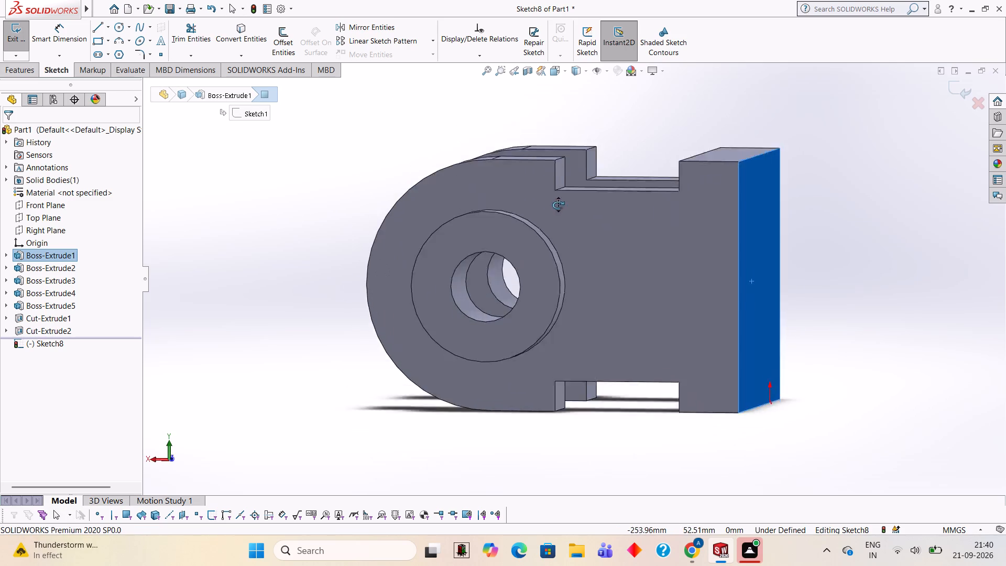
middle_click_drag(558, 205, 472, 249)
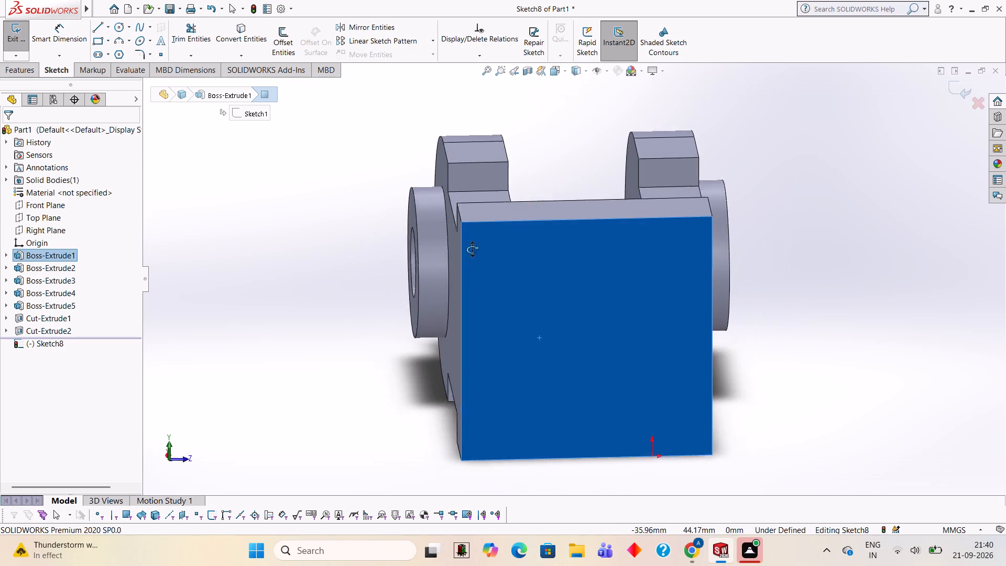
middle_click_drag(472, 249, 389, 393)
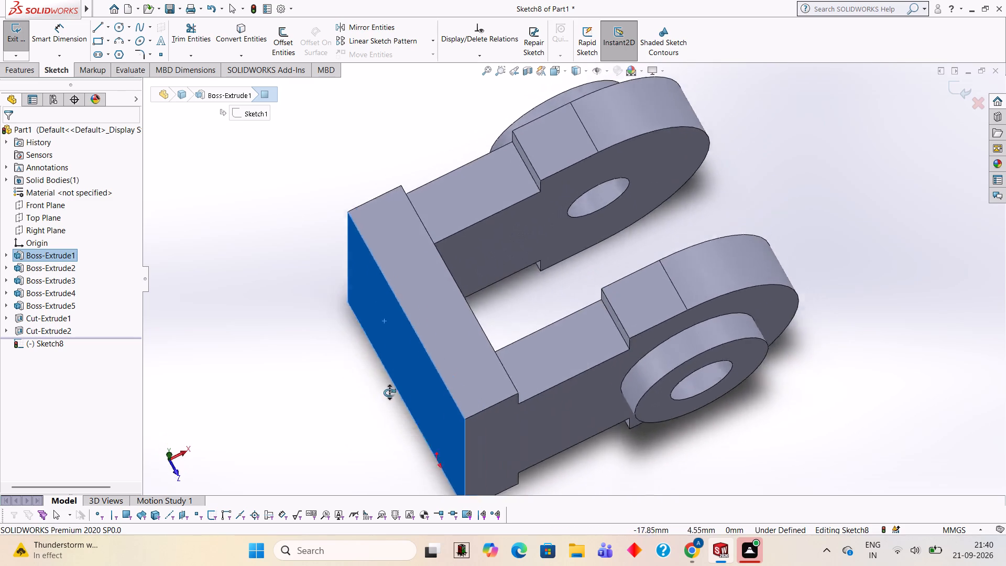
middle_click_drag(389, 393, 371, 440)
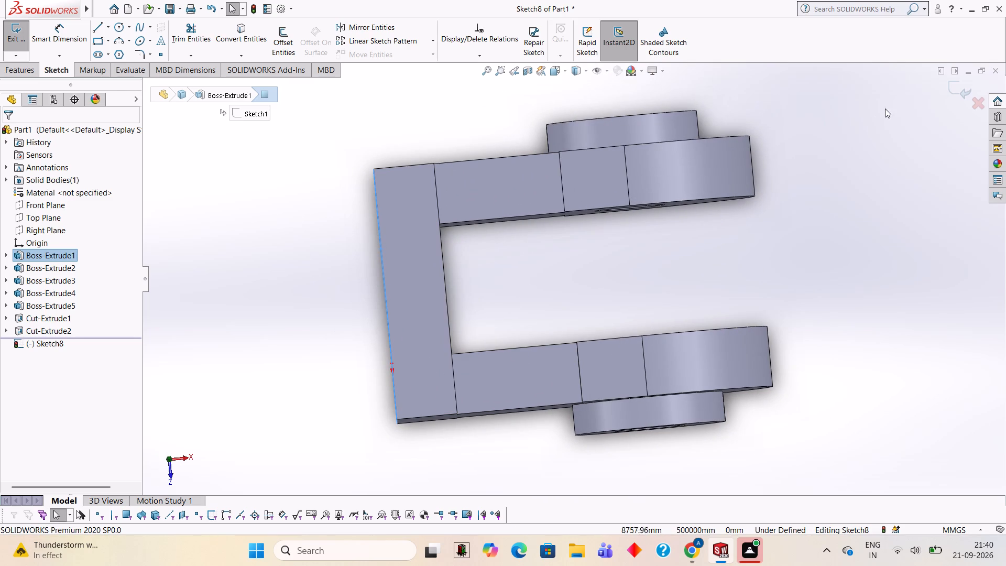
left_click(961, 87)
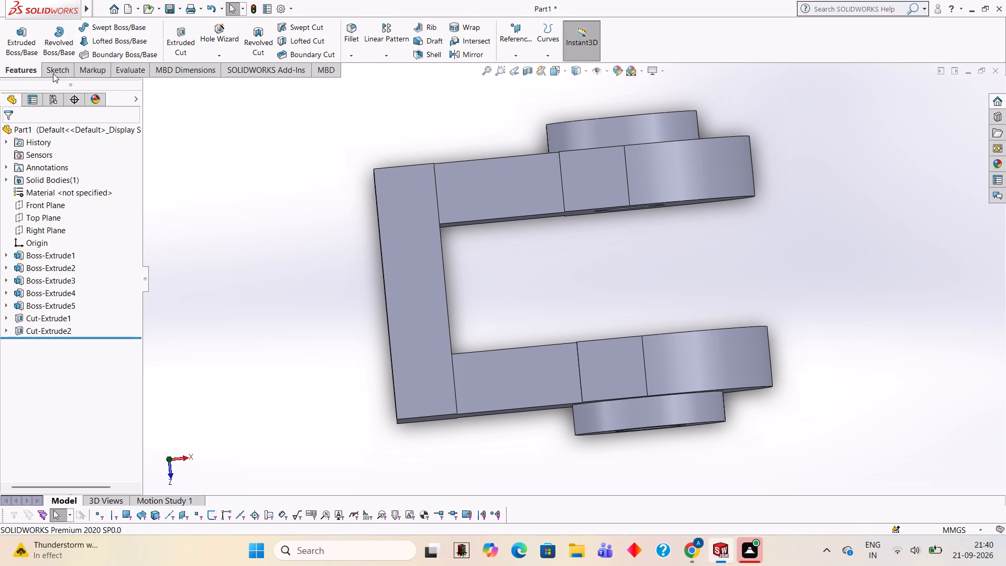
Start a sketch on the joining flange's 12 mm wide top face and draw a 25 mm horizontal line outward from its outer edge's midpoint.
left_click(416, 270)
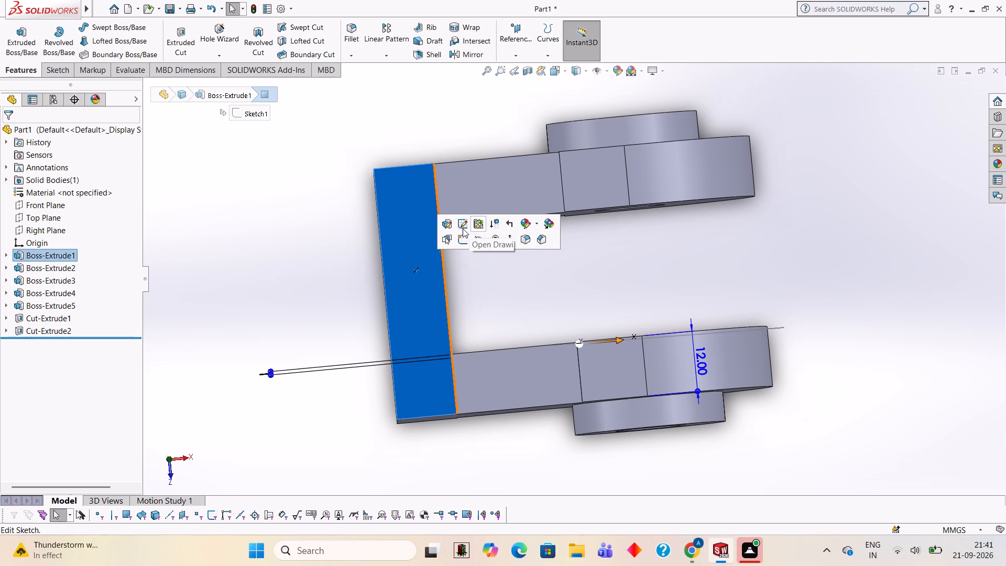
left_click(463, 235)
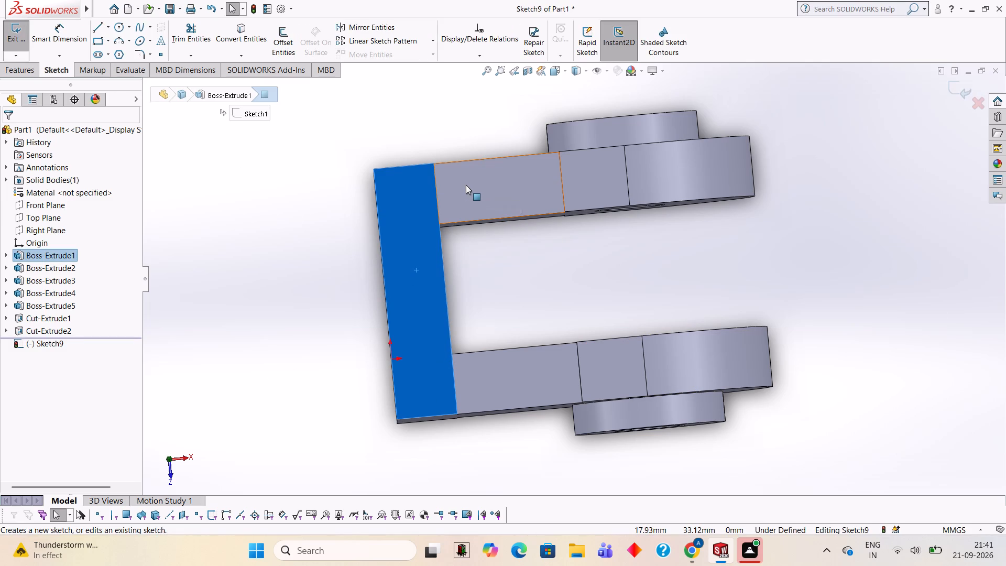
key("ctrl+8")
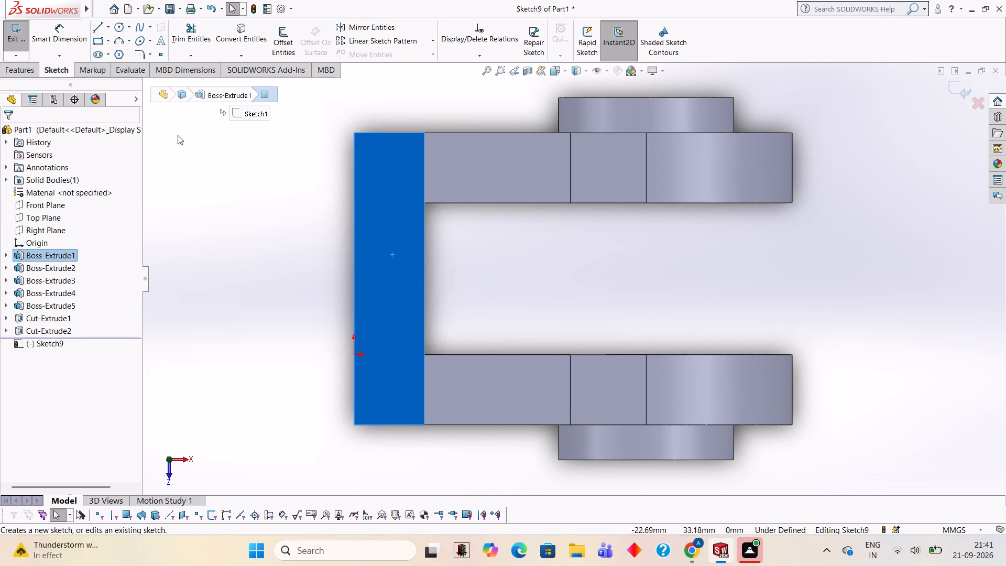
left_click(100, 25)
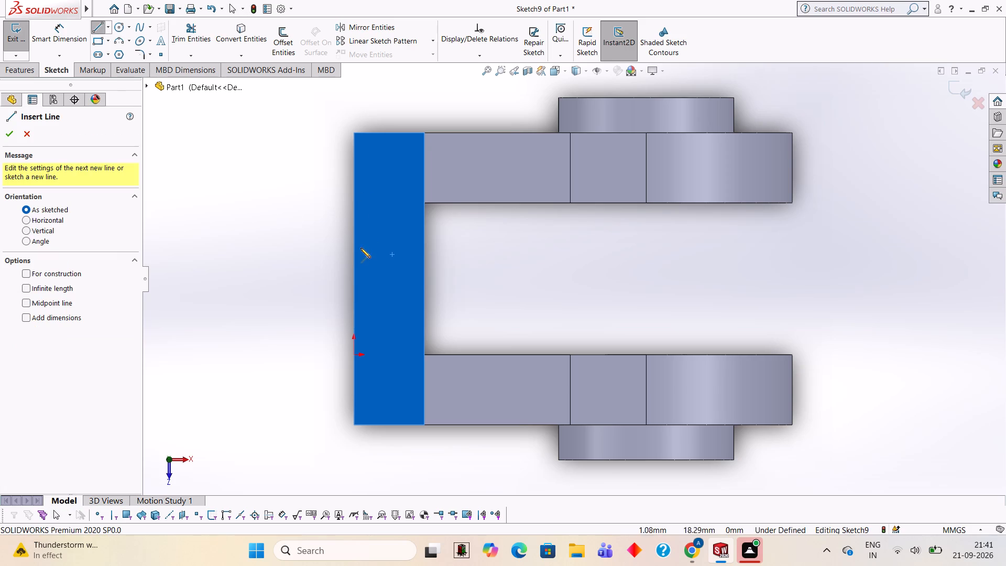
left_click(354, 279)
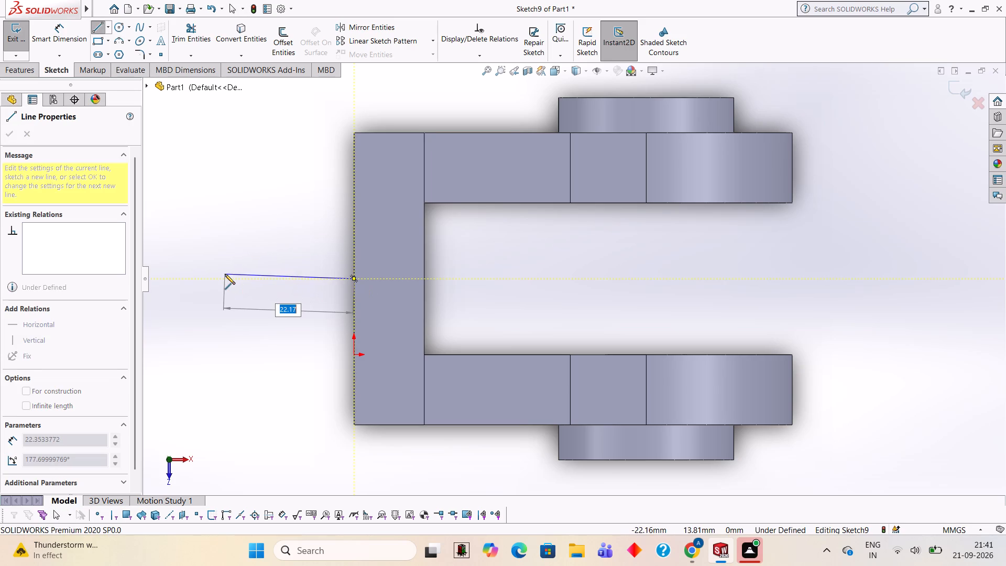
type("25")
key("Return")
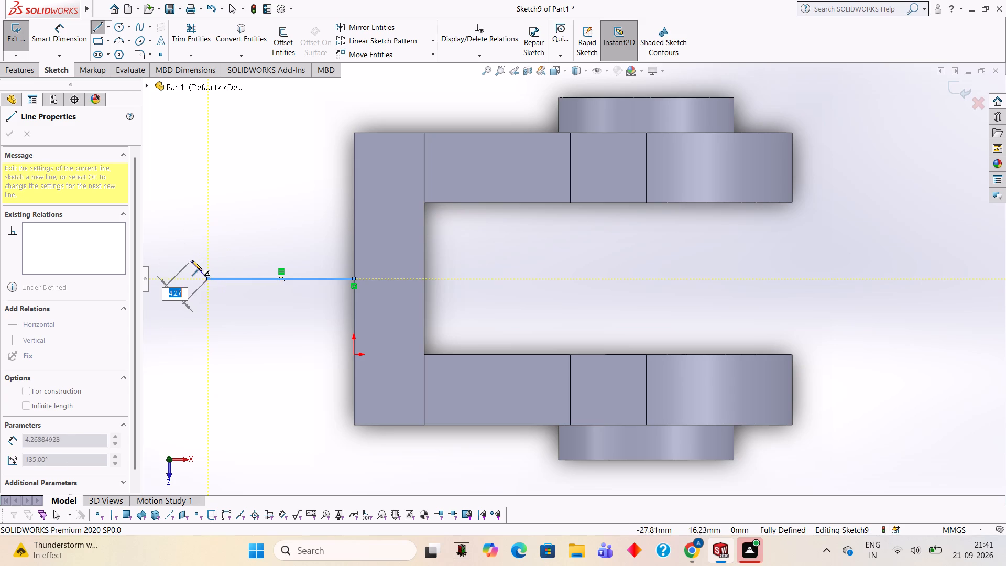
key("Escape")
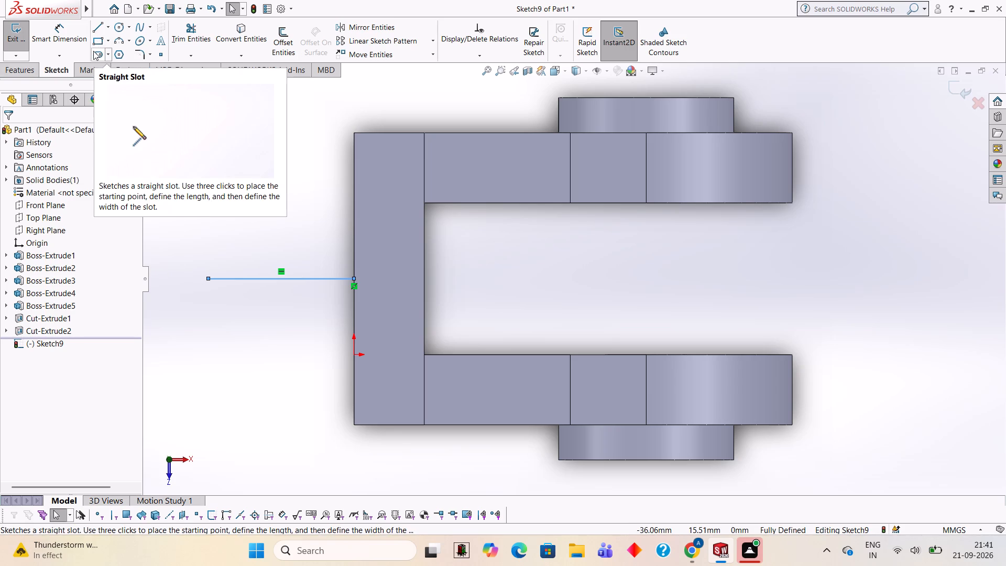
Sketch a 12.5 mm diameter circle centred on the outer end of the 25 mm line.
left_click(118, 25)
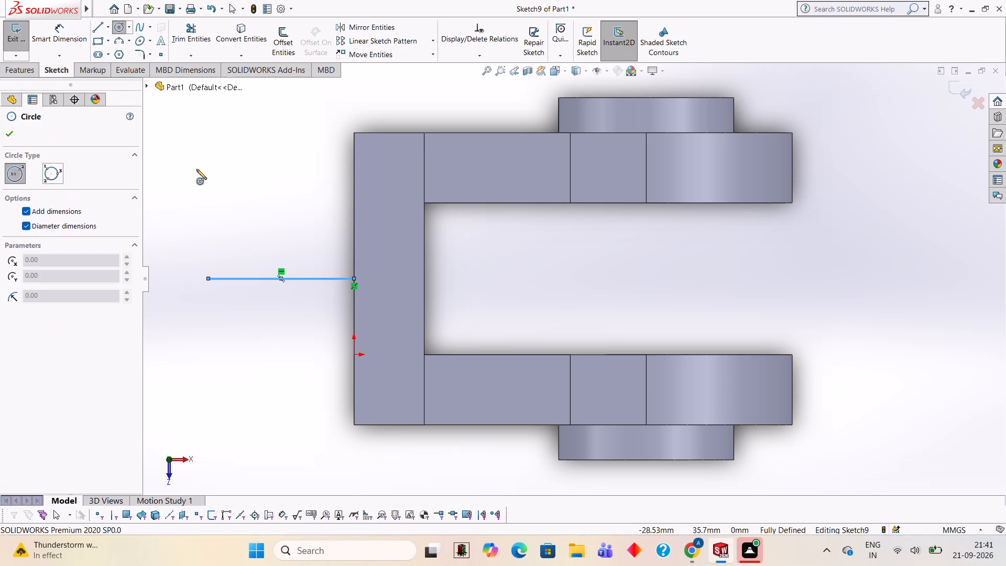
left_click(207, 278)
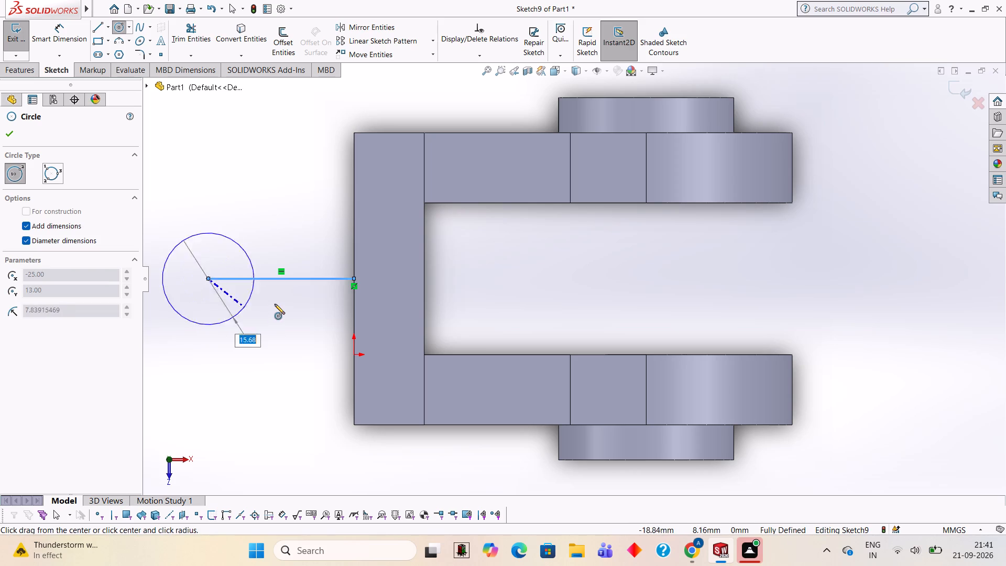
type("12.5")
key("Return")
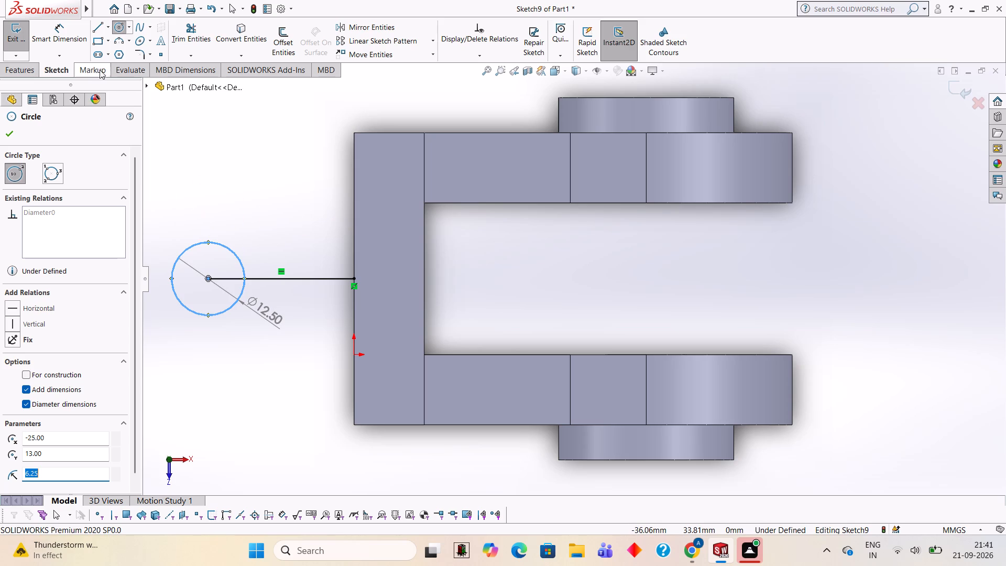
Draw two lines from the flange's outer edge corners to the far side of the 12.5 mm circle, each tangent to it.
left_click(102, 28)
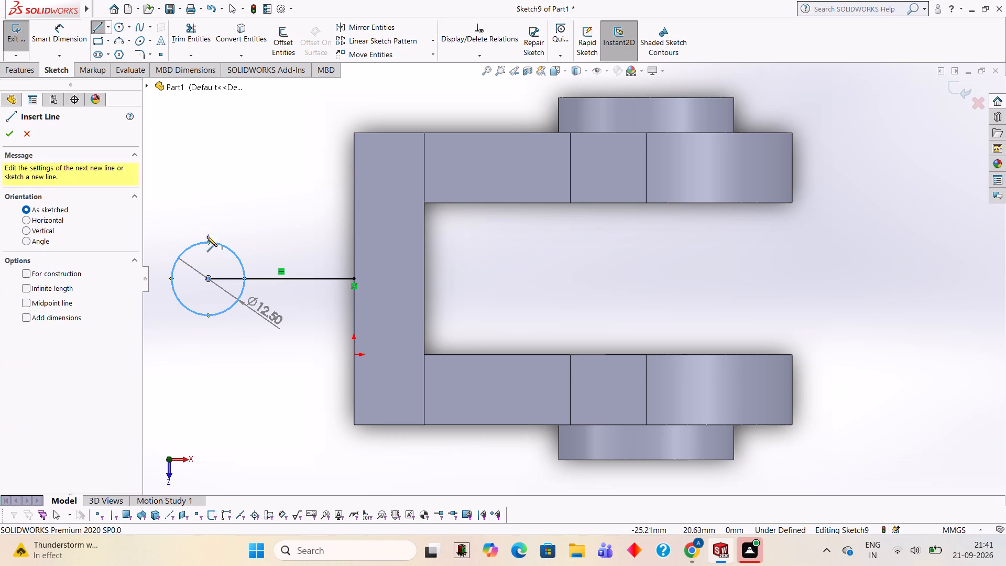
left_click(354, 133)
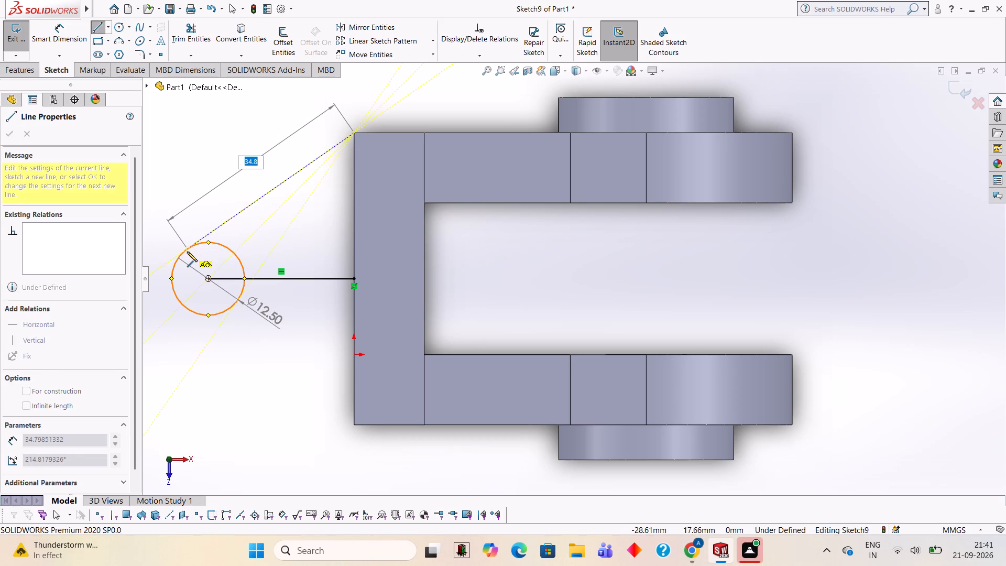
left_click(187, 252)
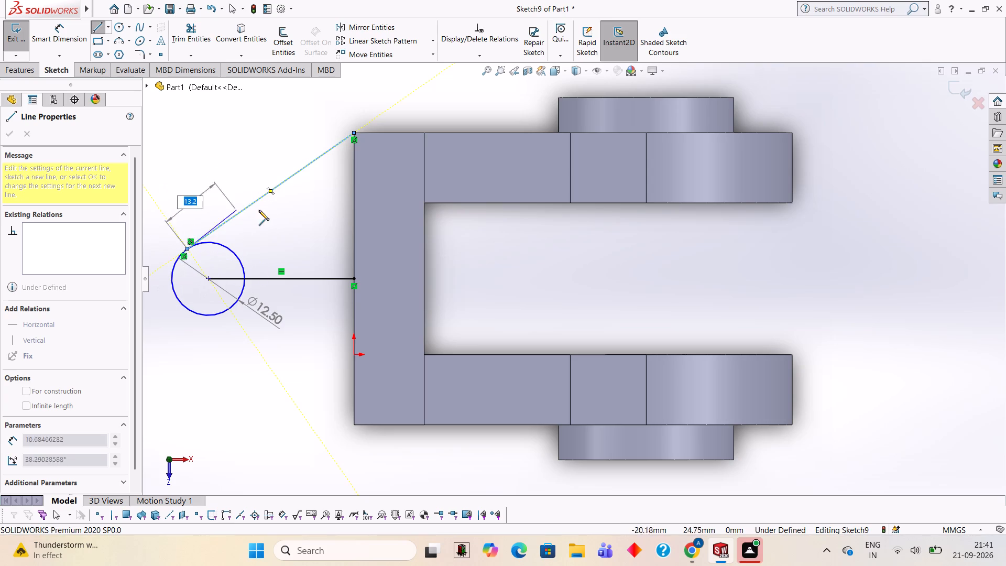
key("Escape")
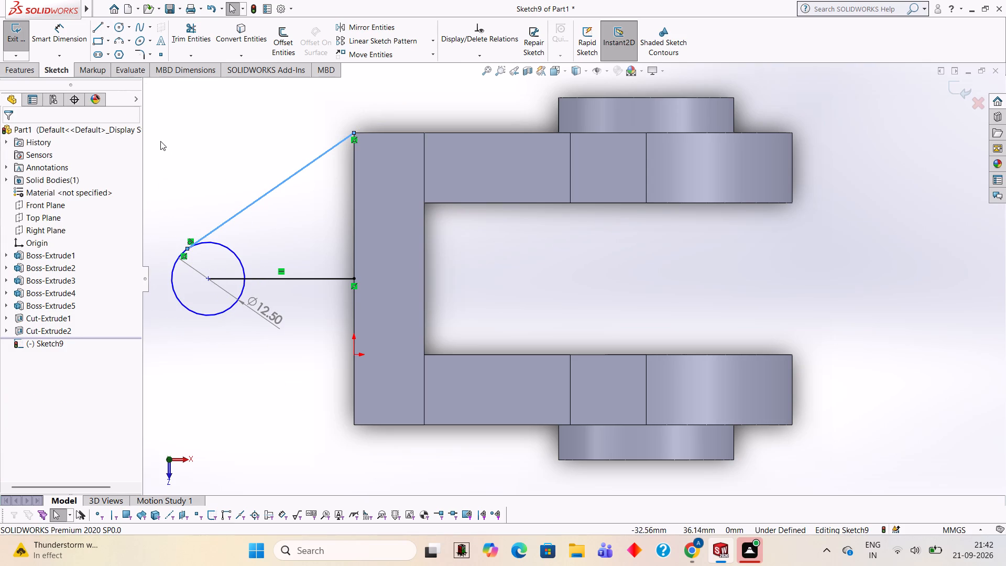
left_click(100, 28)
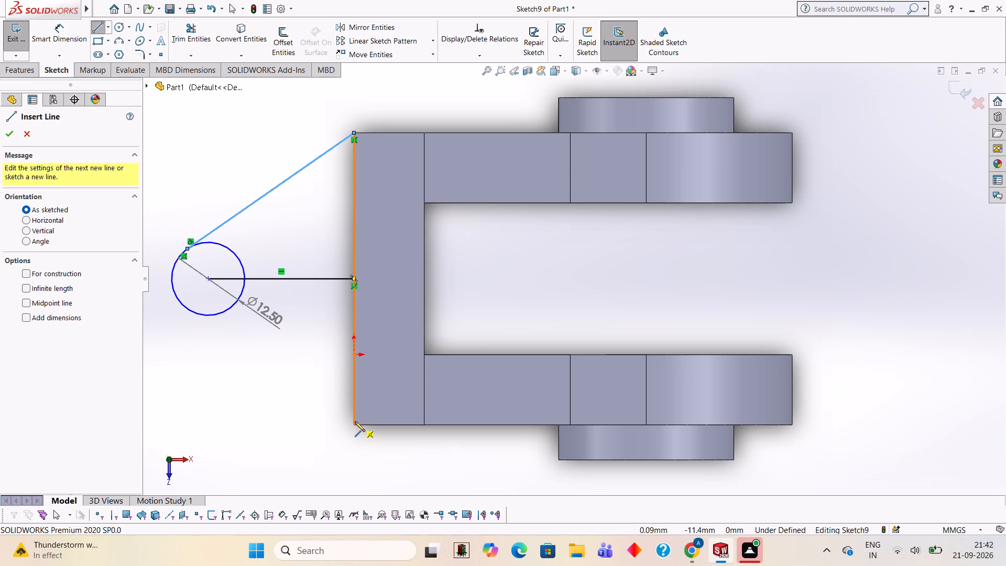
left_click(355, 423)
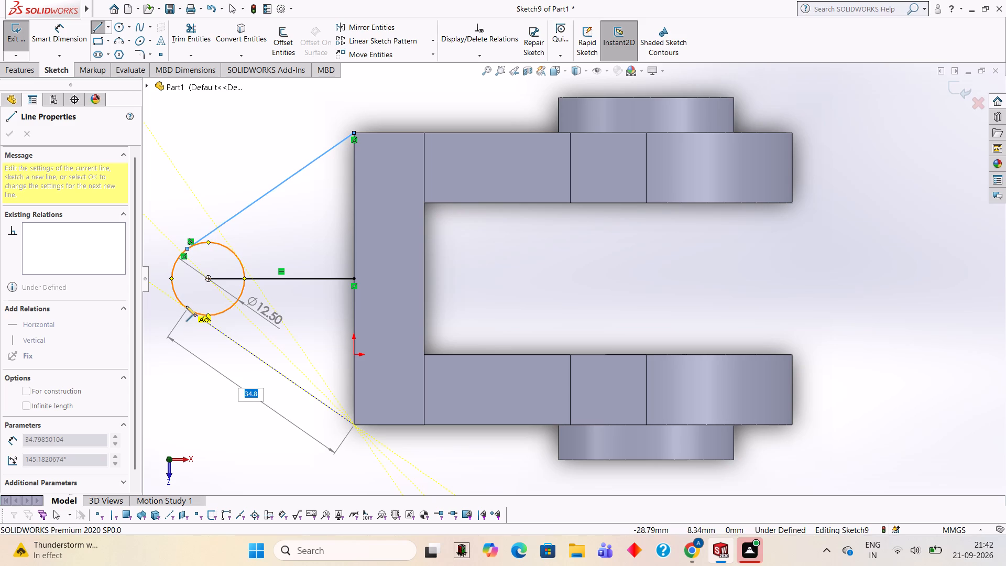
left_click(186, 306)
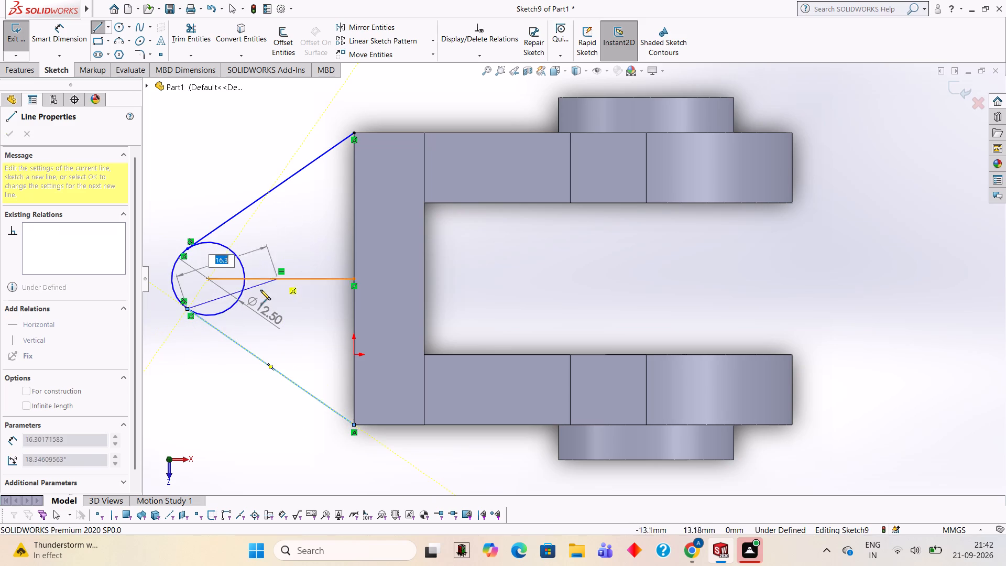
key("Escape")
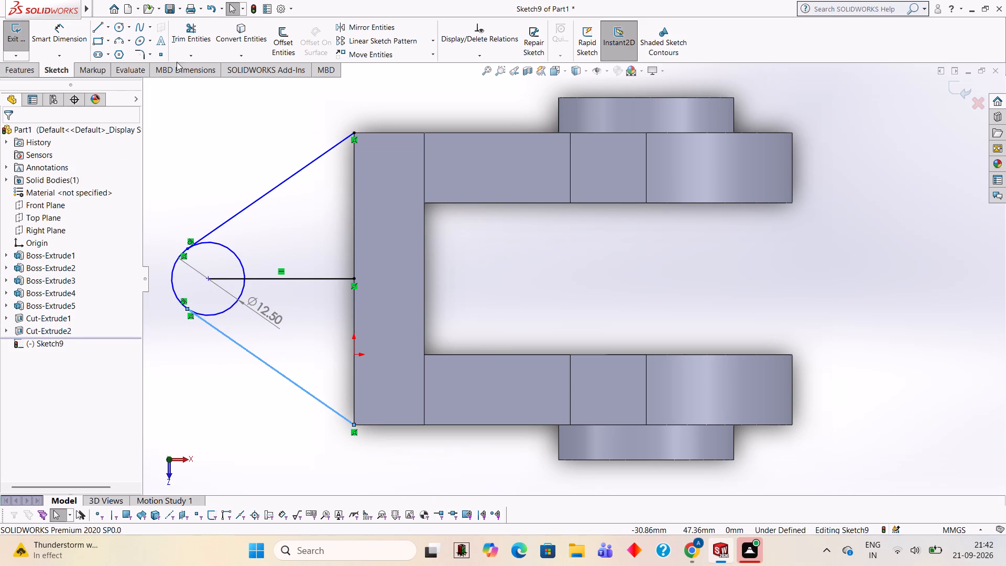
Trim away the circle's inner arc between the tangent lines and the horizontal centre line, leaving only the outer rounded tip.
left_click(197, 44)
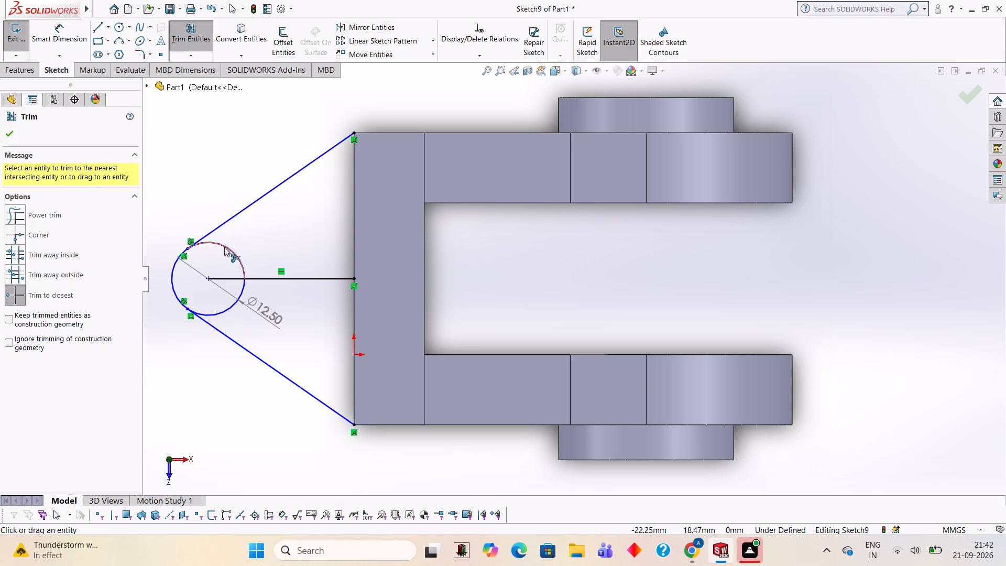
left_click(224, 247)
left_click(234, 303)
left_click(251, 280)
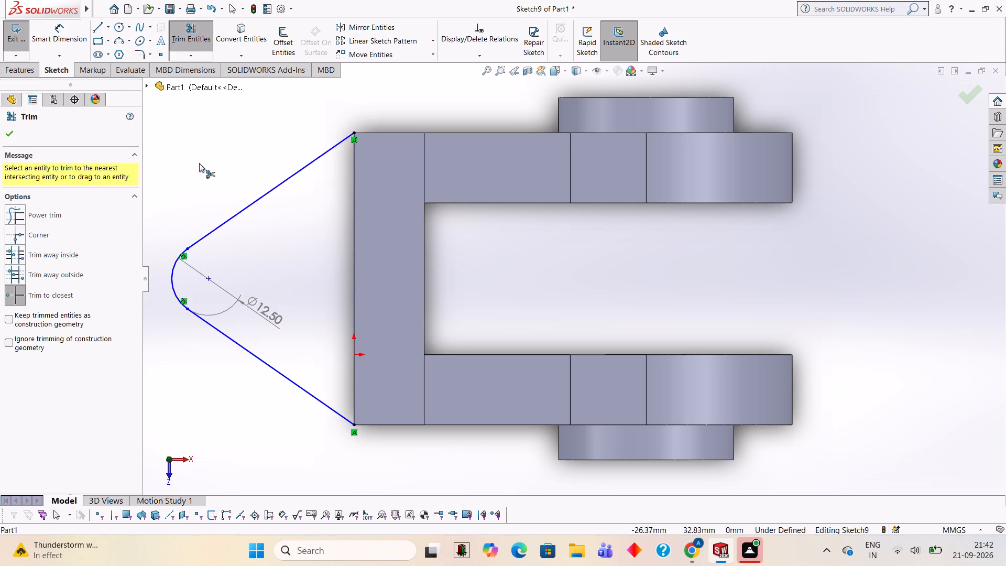
Close the tapered profile with a 50 mm vertical line along the flange's outer edge, joining both tangent lines' ends.
left_click(101, 28)
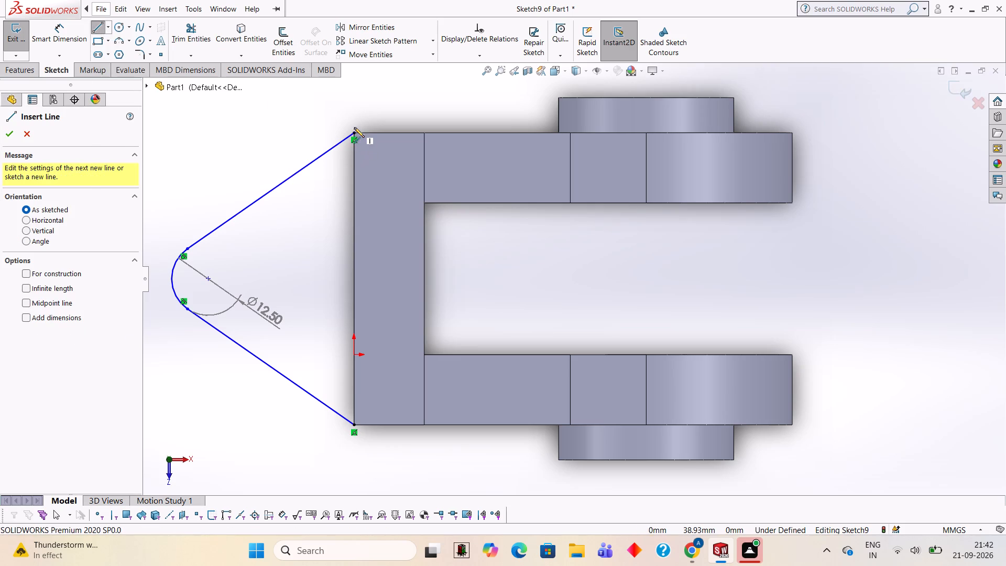
left_click(352, 134)
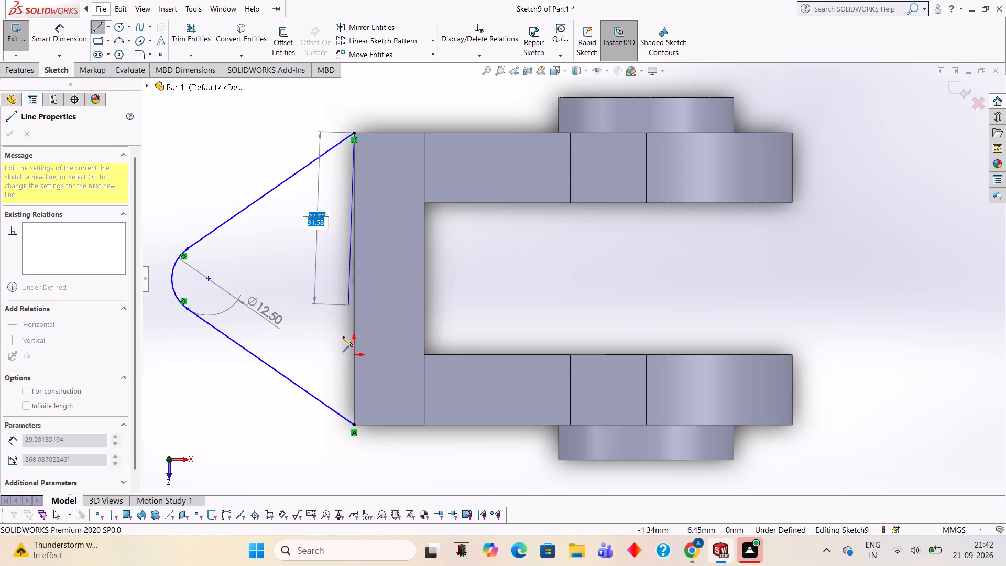
left_click(353, 424)
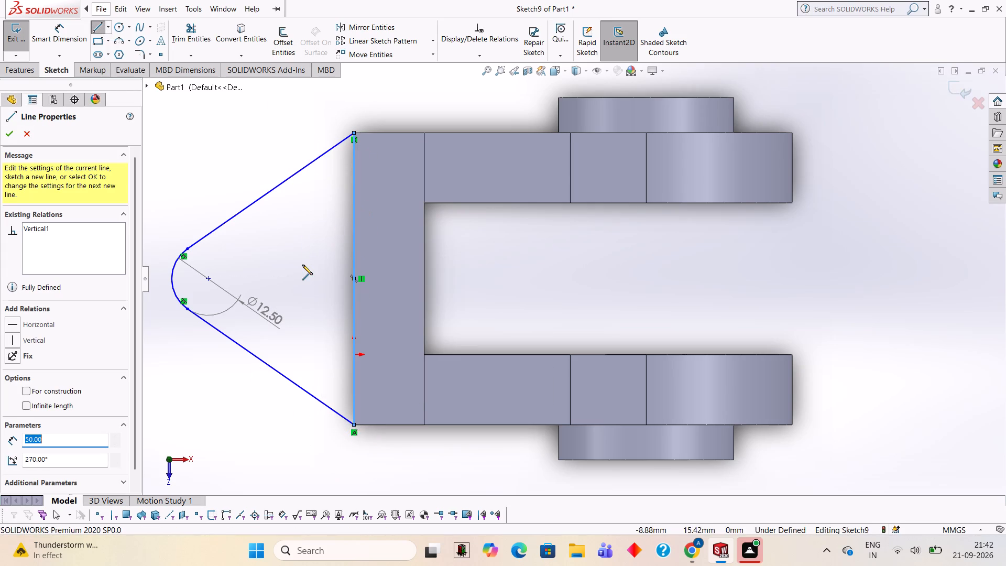
middle_click_drag(272, 163, 297, 172)
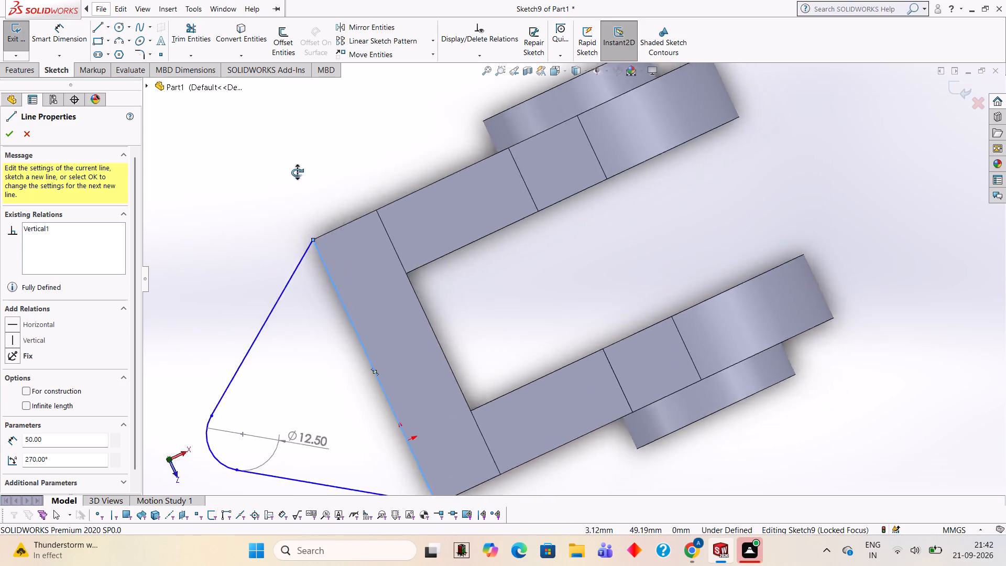
middle_click_drag(297, 172, 278, 184)
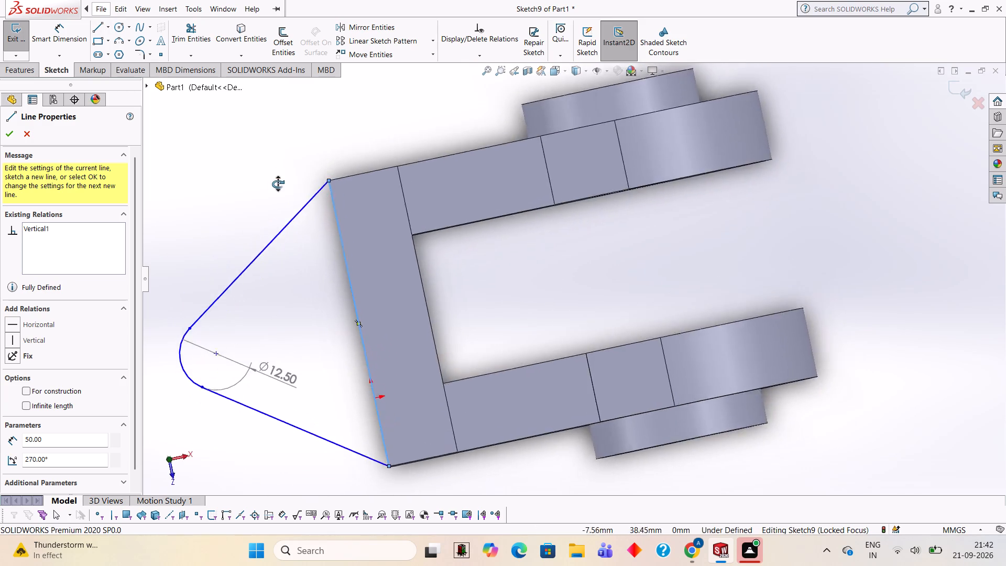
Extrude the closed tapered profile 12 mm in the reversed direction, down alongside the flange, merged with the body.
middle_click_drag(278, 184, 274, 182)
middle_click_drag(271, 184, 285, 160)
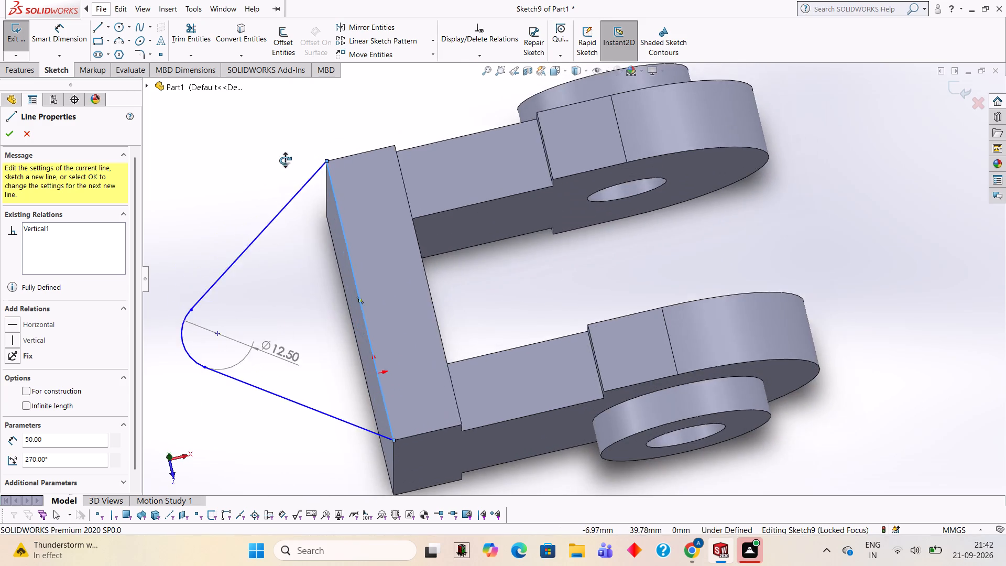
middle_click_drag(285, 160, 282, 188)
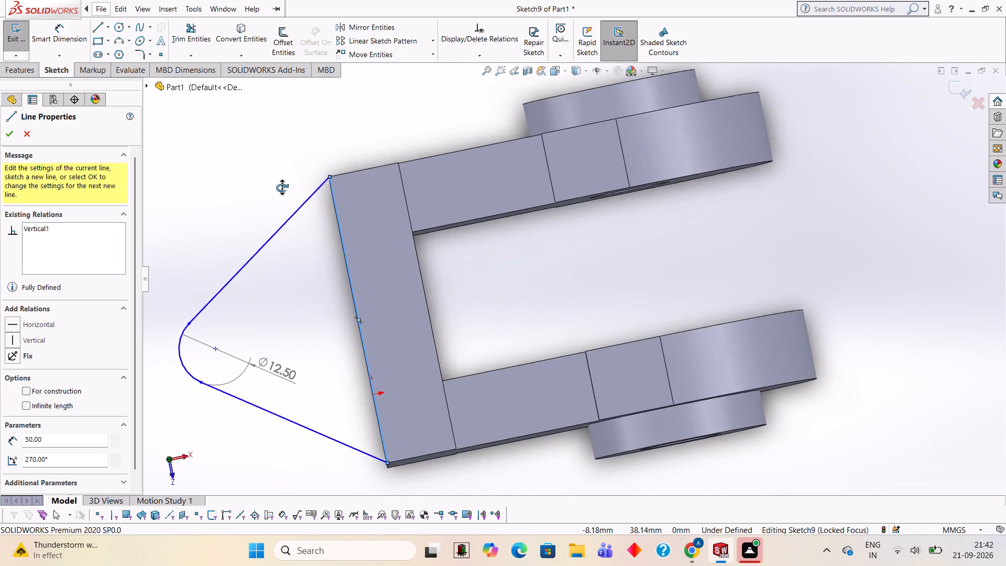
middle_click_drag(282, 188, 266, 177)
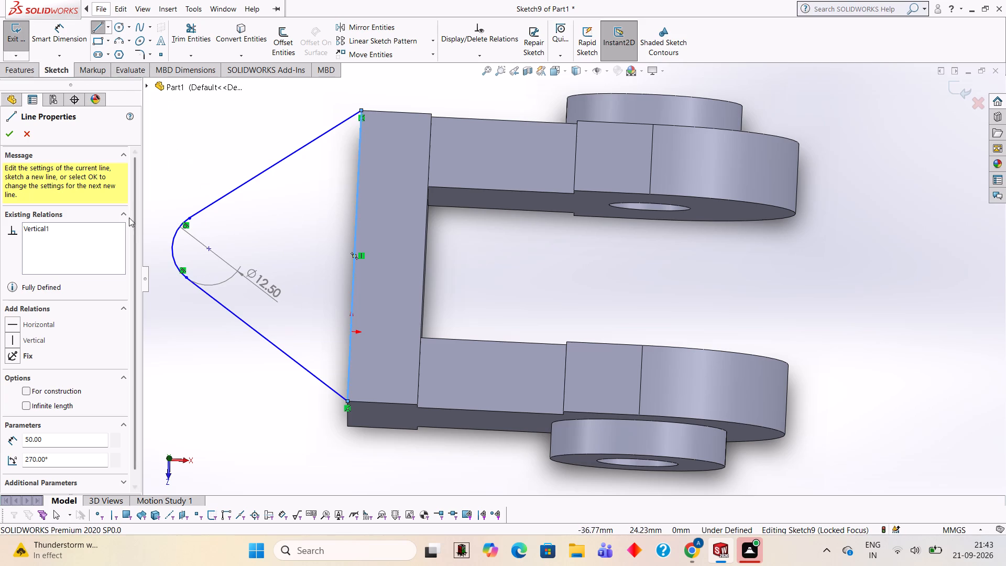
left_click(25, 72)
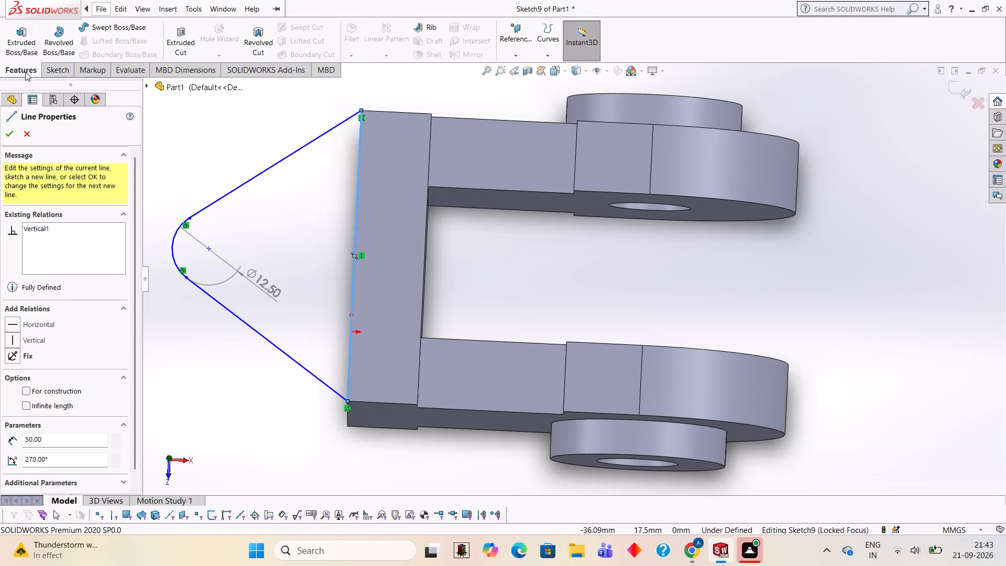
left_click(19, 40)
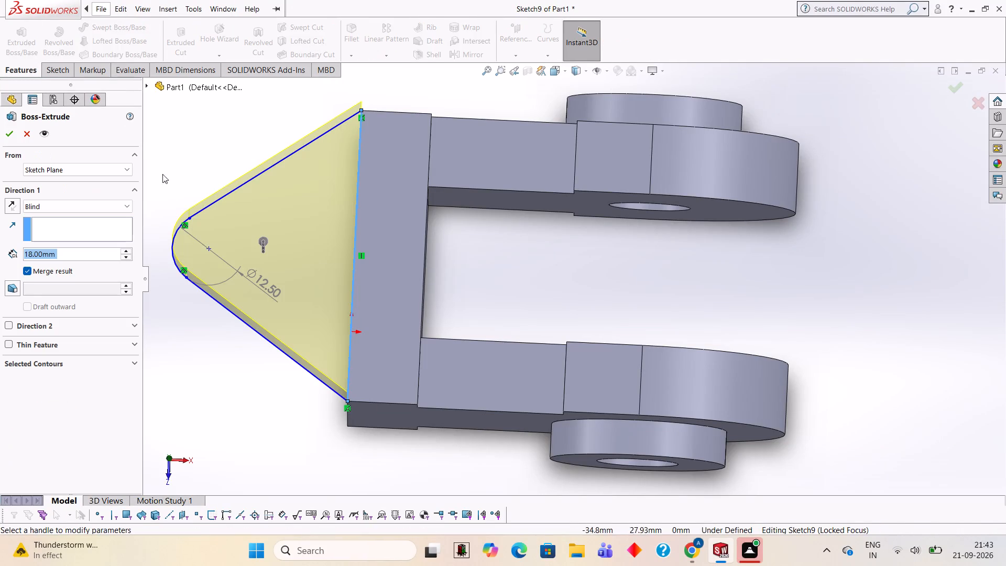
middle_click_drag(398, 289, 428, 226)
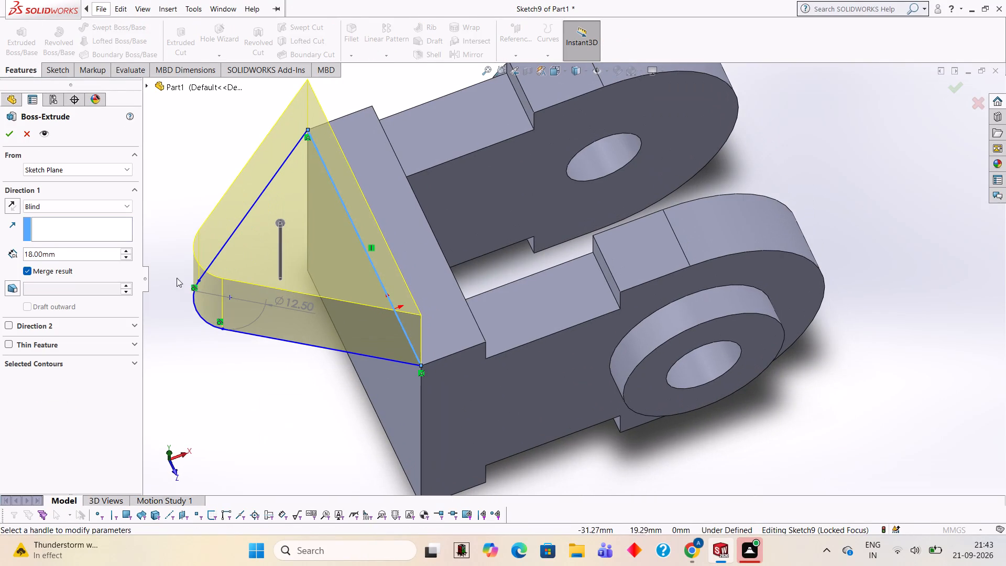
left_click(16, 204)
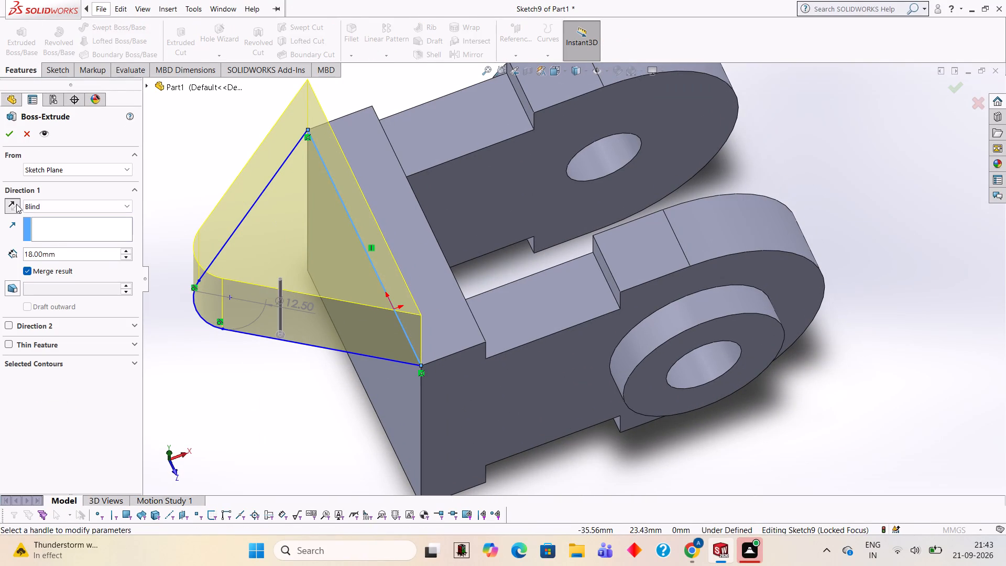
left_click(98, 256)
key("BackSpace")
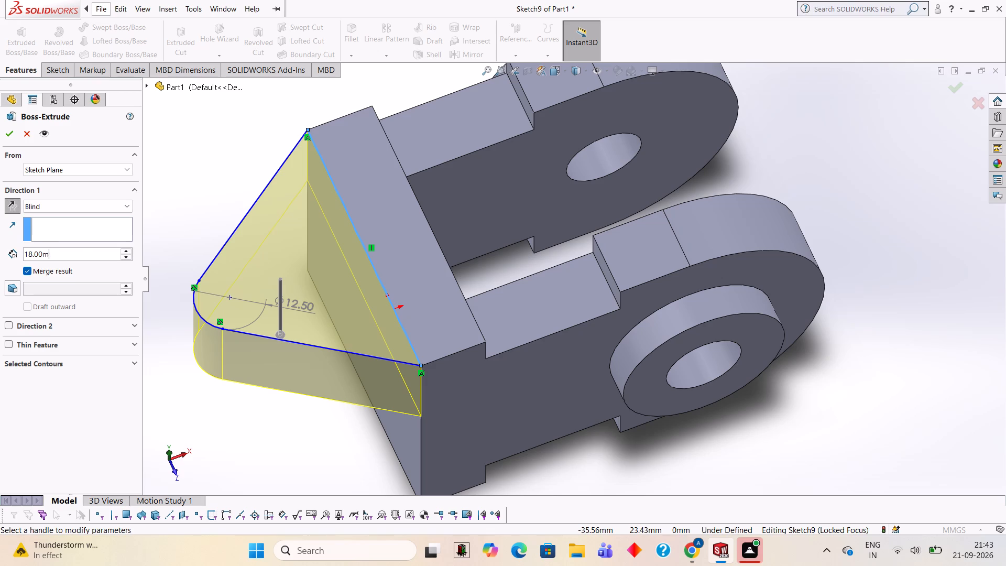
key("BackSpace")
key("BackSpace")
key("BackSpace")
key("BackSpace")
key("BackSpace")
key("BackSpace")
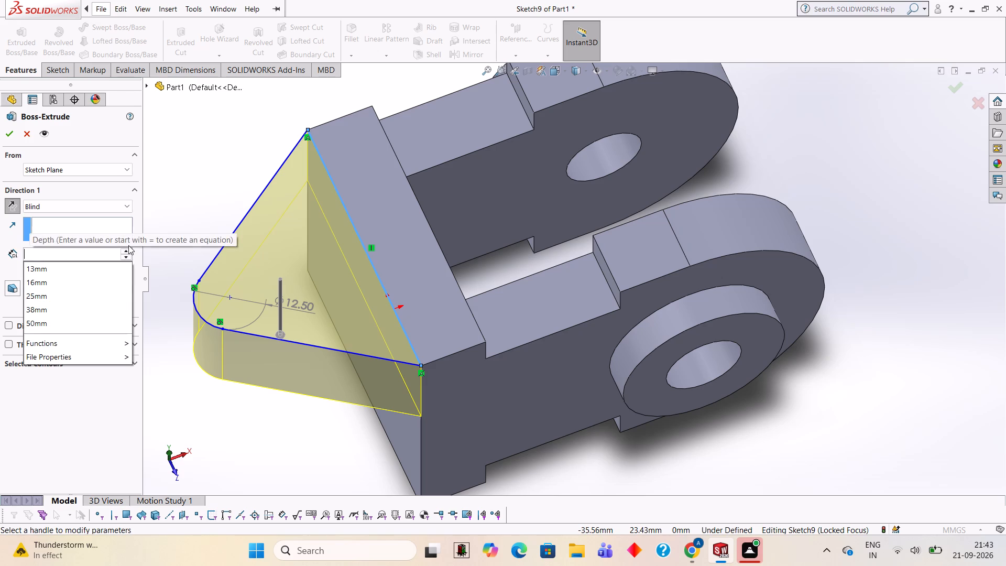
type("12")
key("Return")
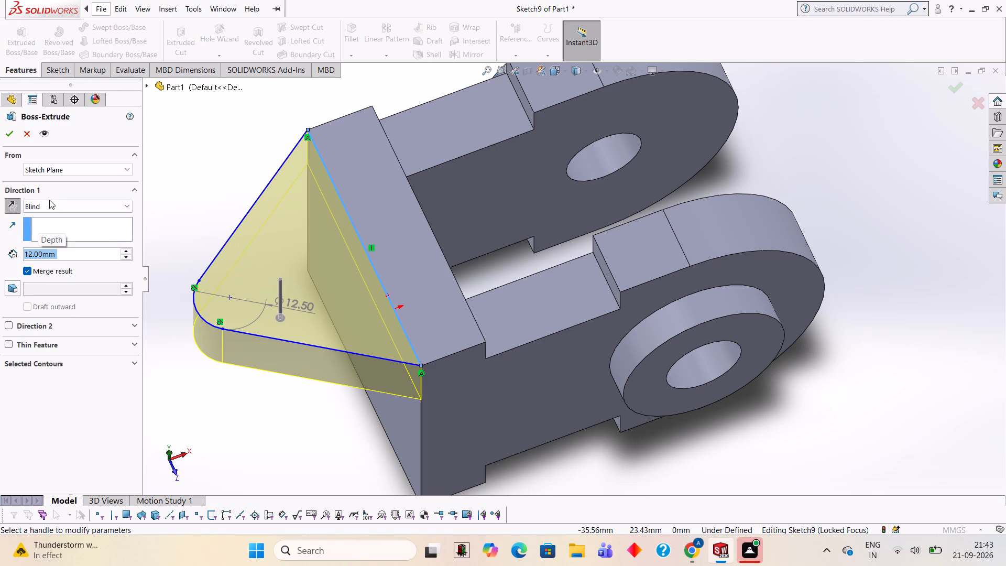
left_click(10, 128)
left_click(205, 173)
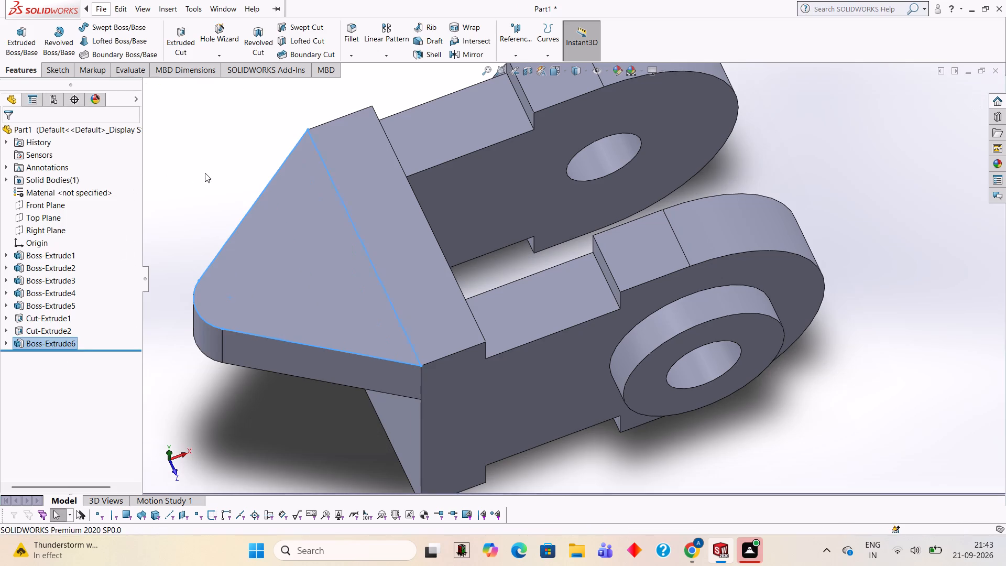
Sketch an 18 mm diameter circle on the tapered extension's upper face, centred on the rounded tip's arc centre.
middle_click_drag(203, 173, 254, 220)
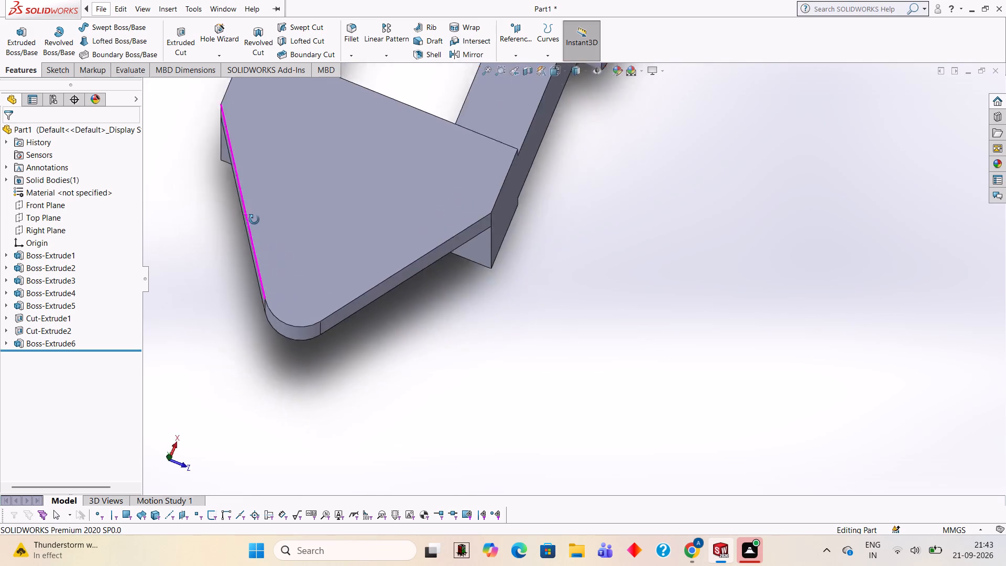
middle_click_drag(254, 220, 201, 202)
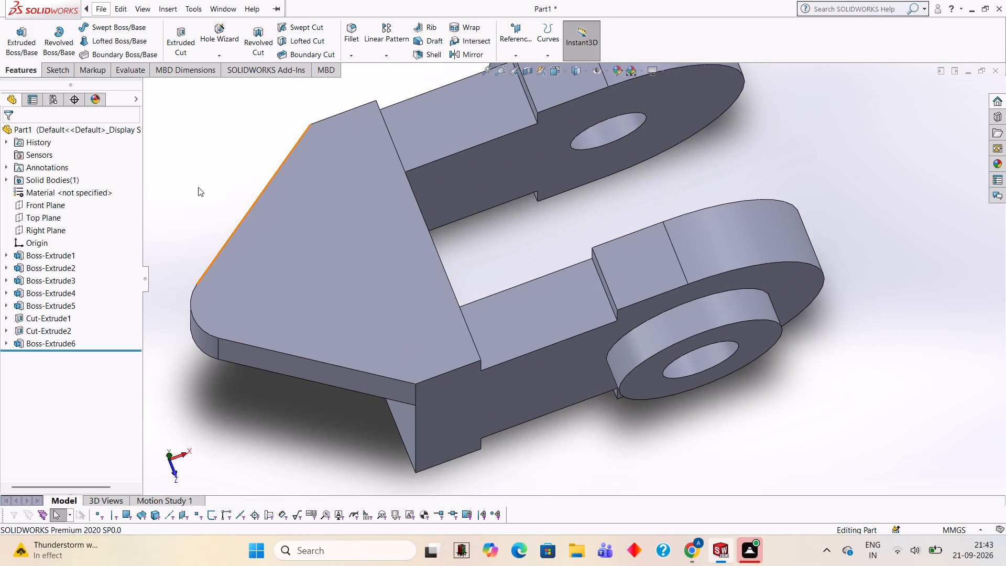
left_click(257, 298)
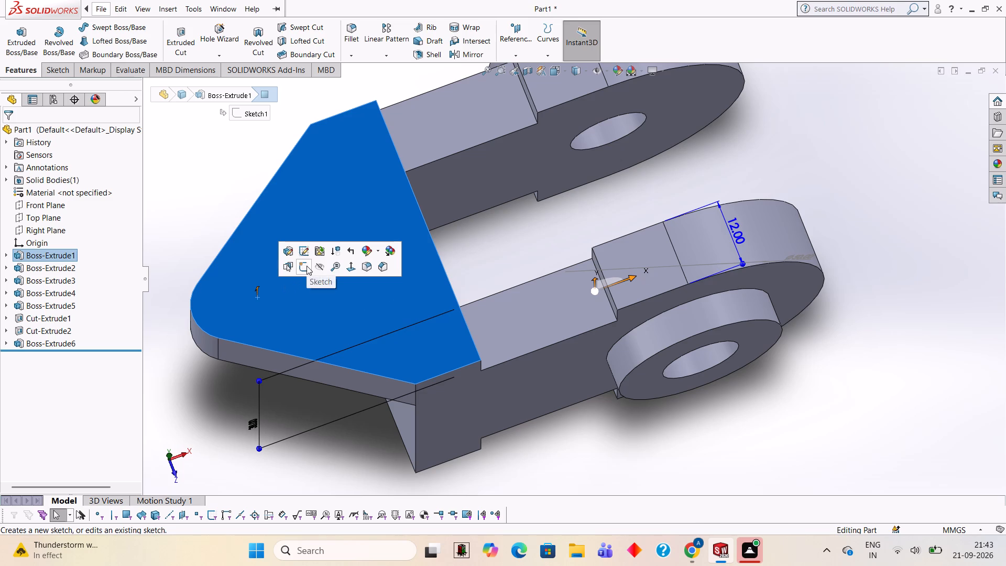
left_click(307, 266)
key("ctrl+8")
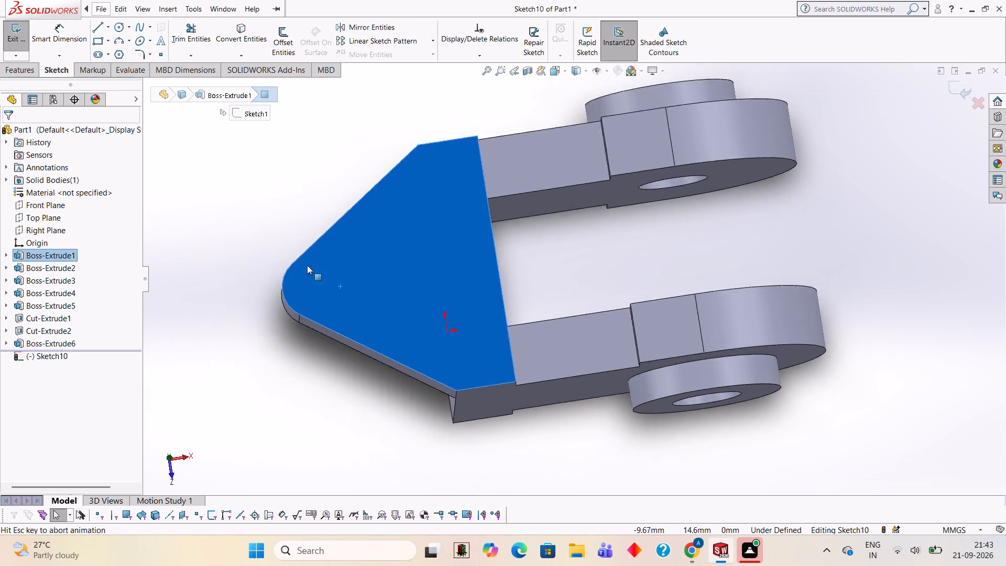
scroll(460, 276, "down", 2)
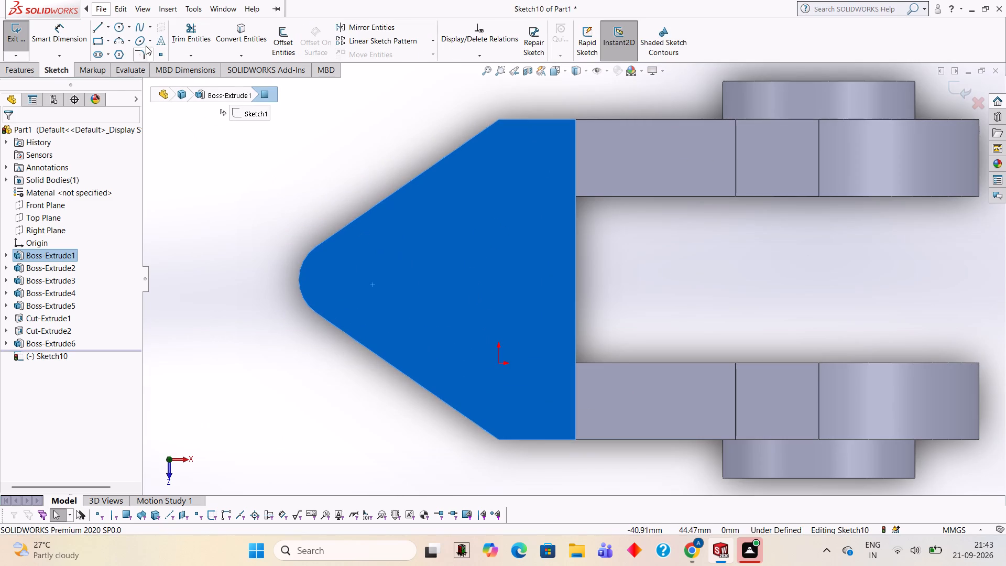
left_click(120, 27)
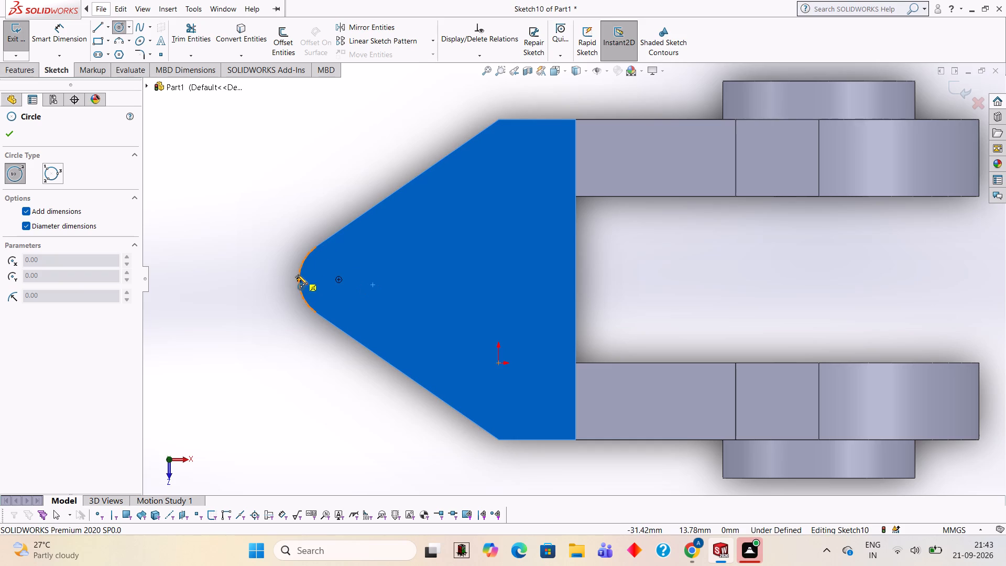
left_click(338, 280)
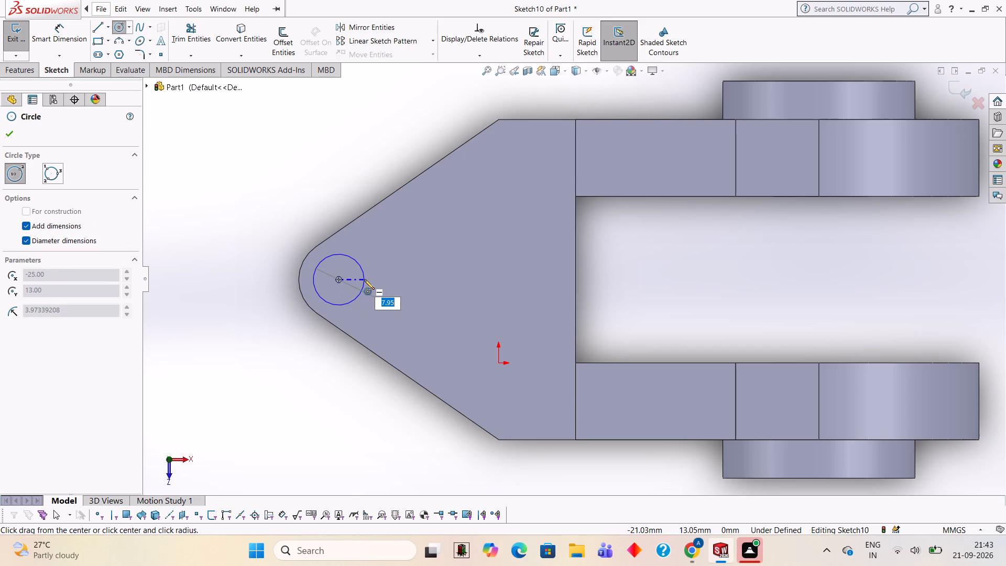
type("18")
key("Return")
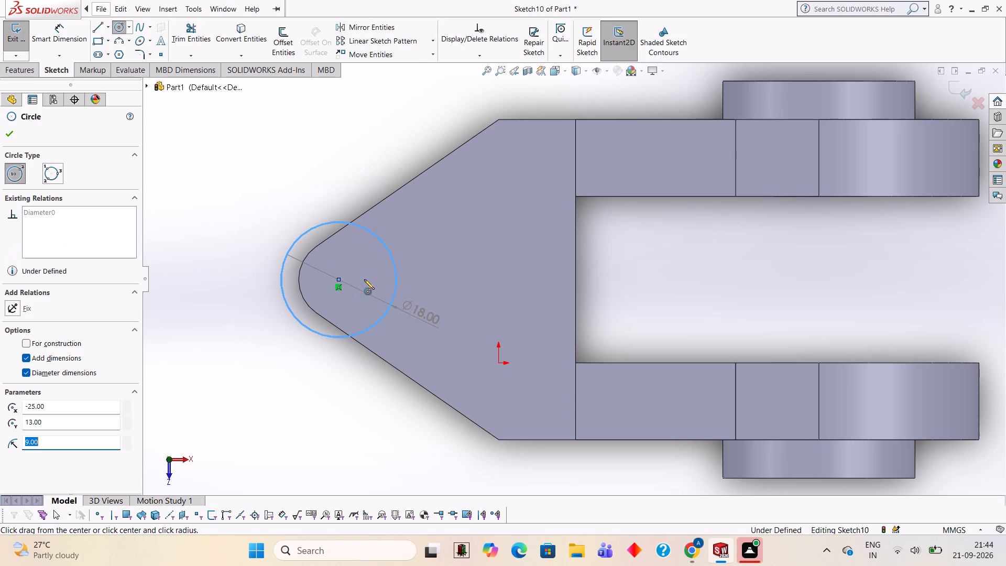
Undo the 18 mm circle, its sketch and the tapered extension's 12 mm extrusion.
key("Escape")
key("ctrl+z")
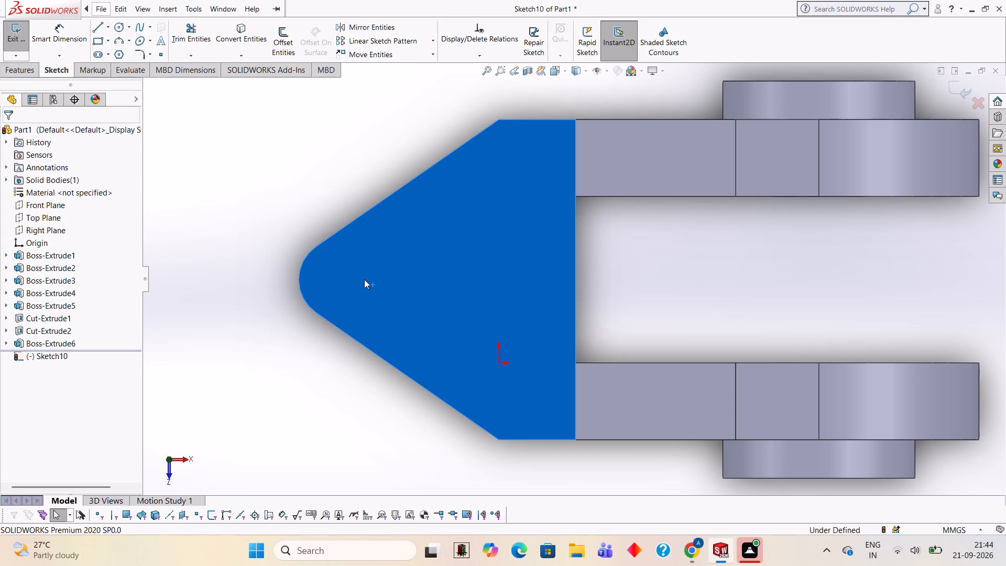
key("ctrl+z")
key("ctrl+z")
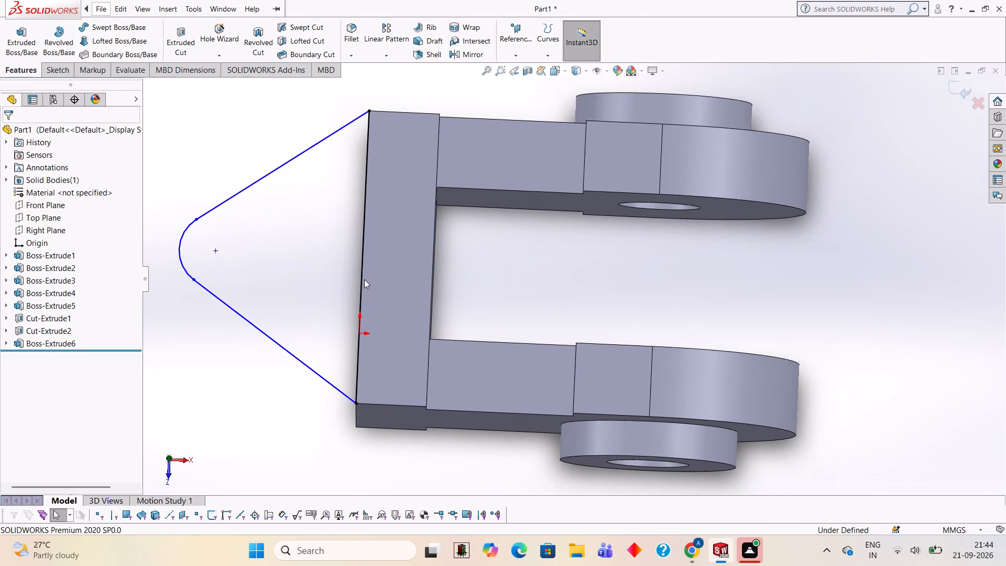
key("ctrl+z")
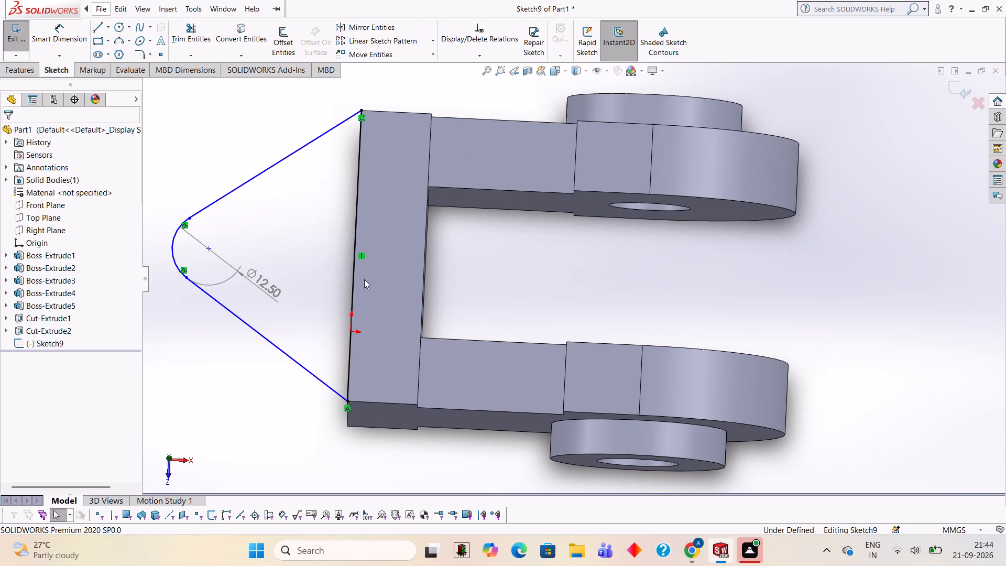
Undo the whole tapered profile, from the closing line back through the 25 mm centre line, and exit the emptied sketch.
key("ctrl+z")
key("ctrl+z")
key("ctrl+z")
key("ctrl+z")
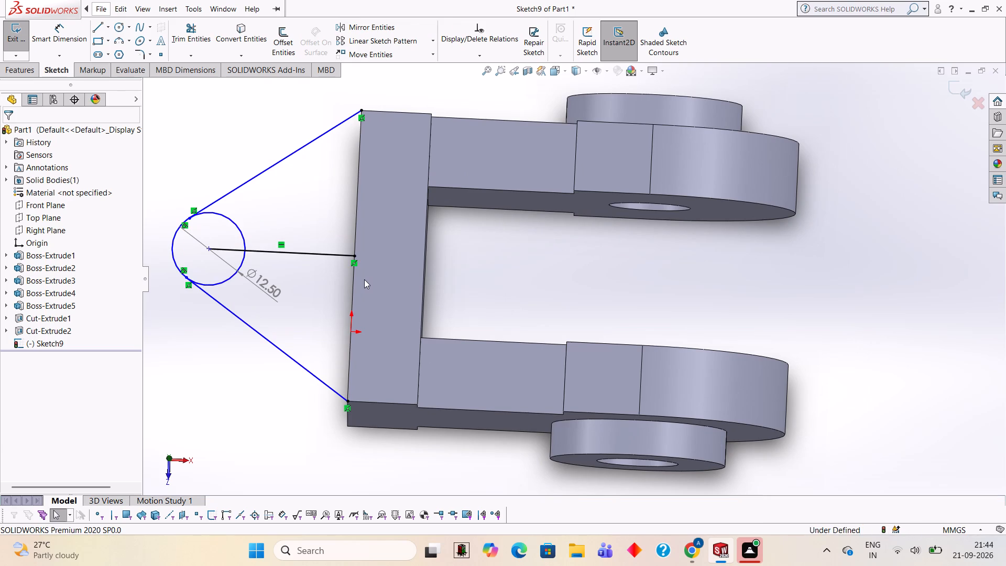
key("ctrl+z")
key("ctrl+z")
key("ctrl+z")
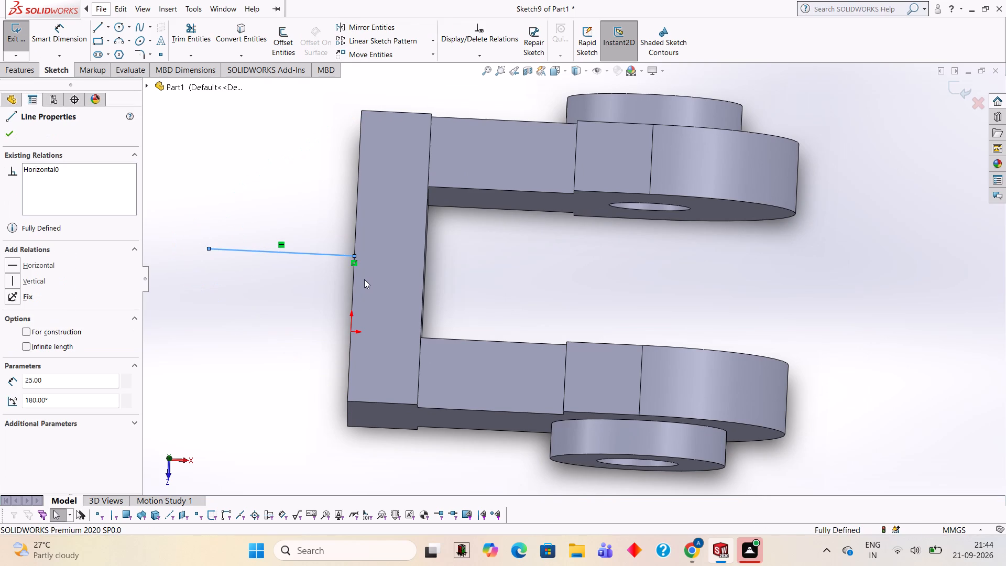
left_click(374, 239)
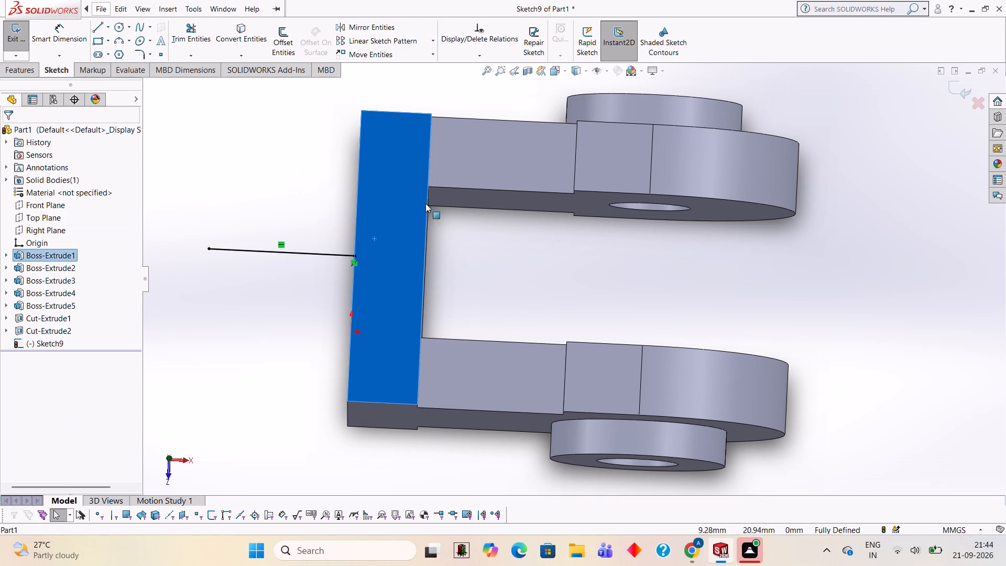
left_click(965, 89)
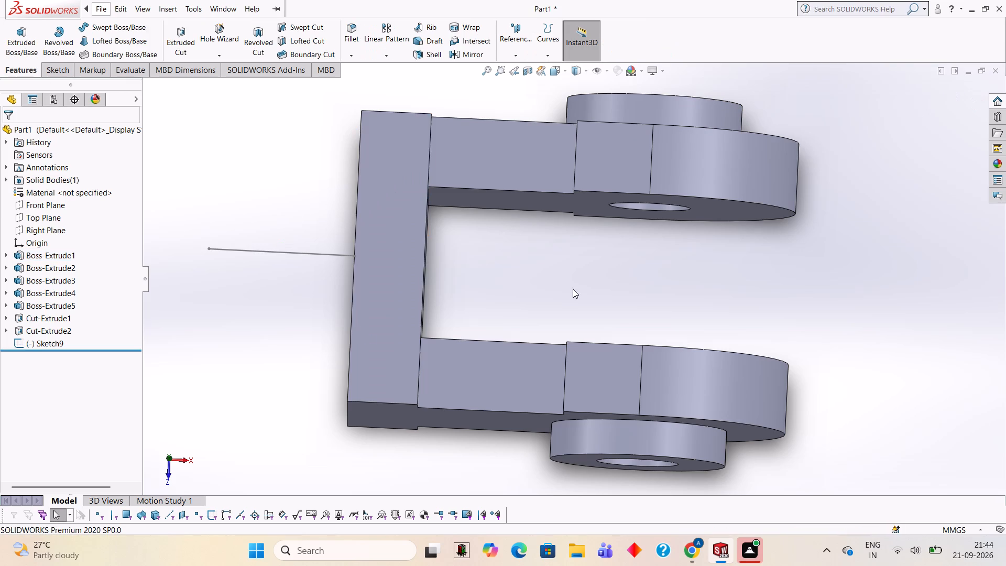
key("ctrl+z")
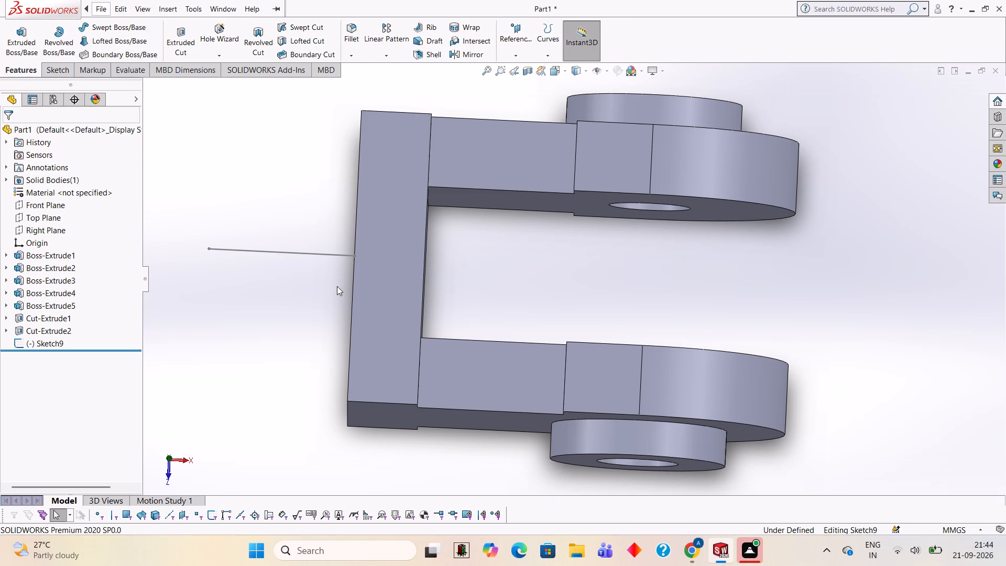
key("ctrl+z")
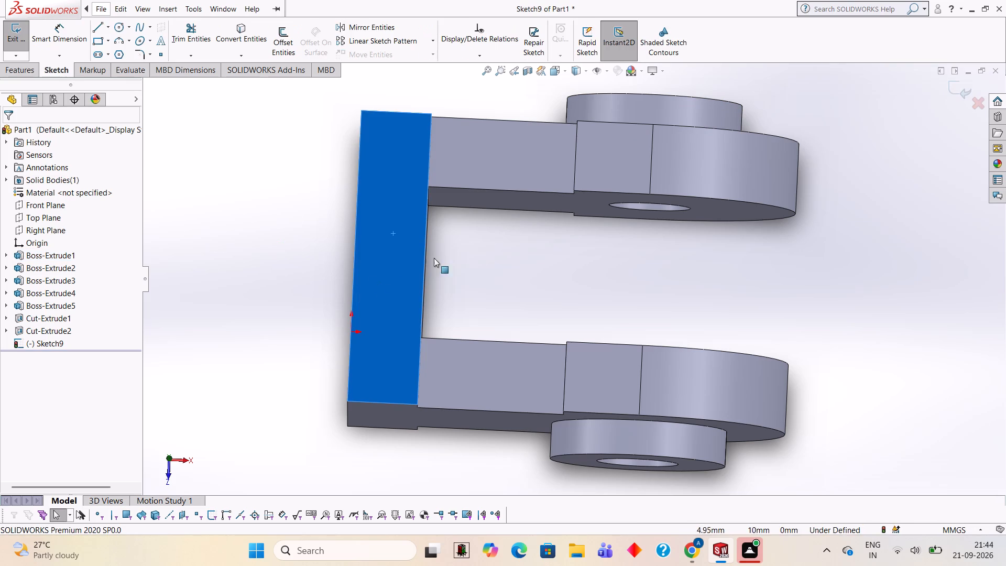
left_click(949, 78)
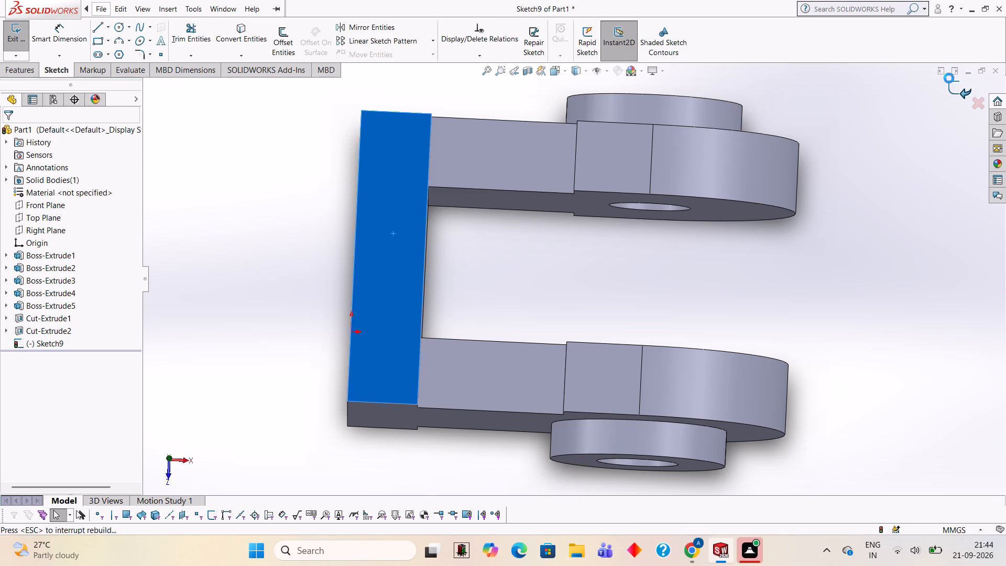
Start a sketch on the flange's upper face and draw a 25 mm horizontal line outward from its outer edge's midpoint.
left_click(370, 283)
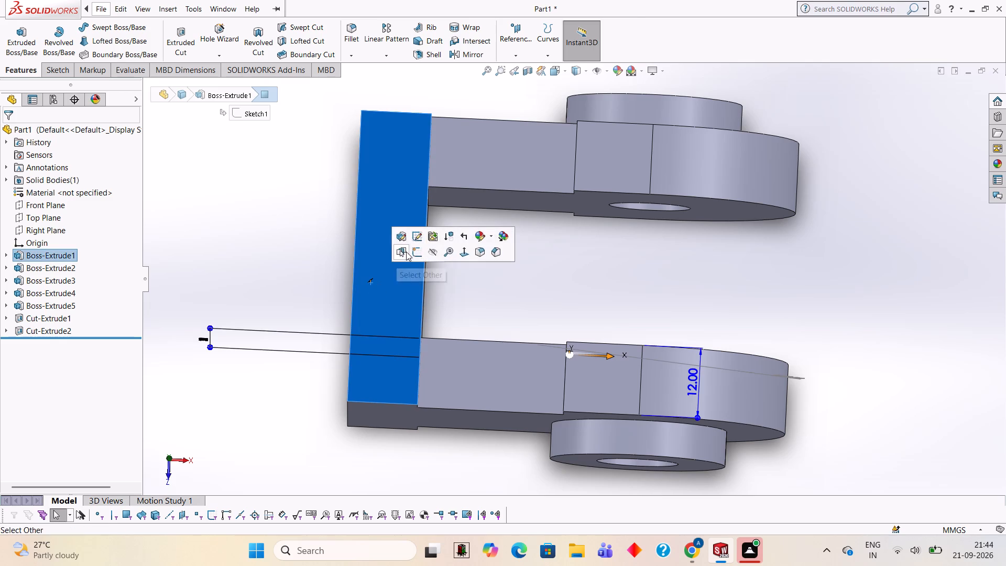
left_click(414, 252)
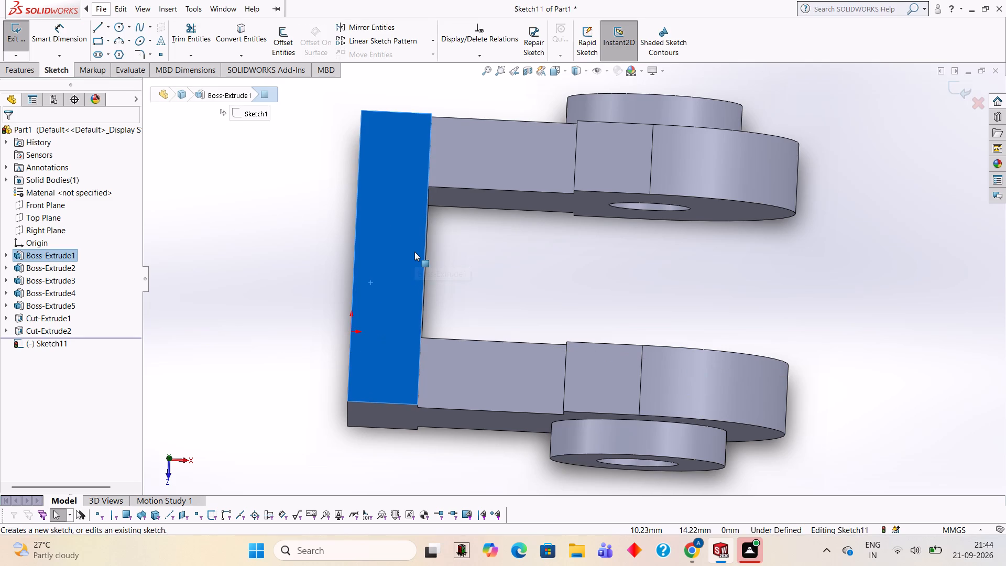
key("ctrl+8")
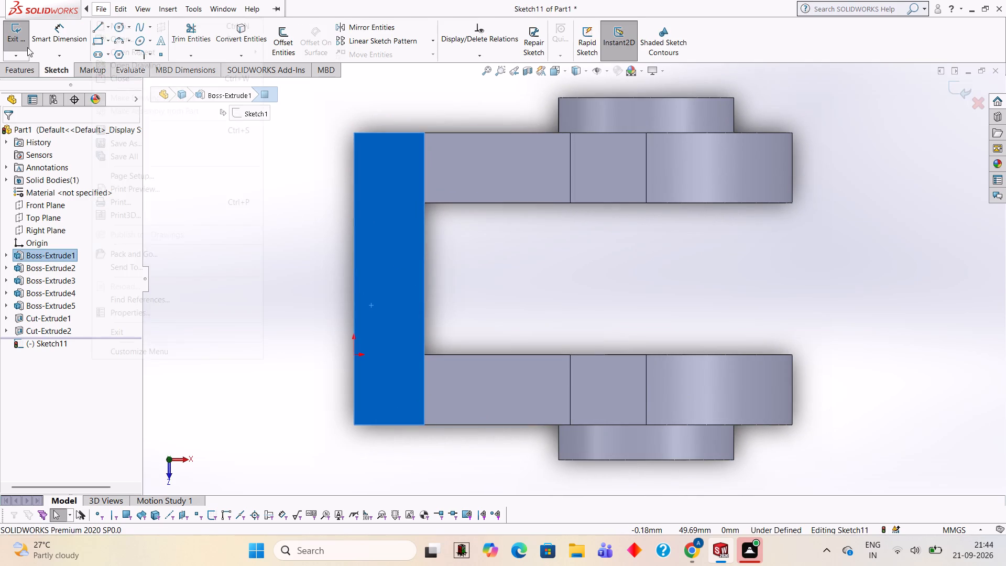
left_click_drag(272, 120, 279, 121)
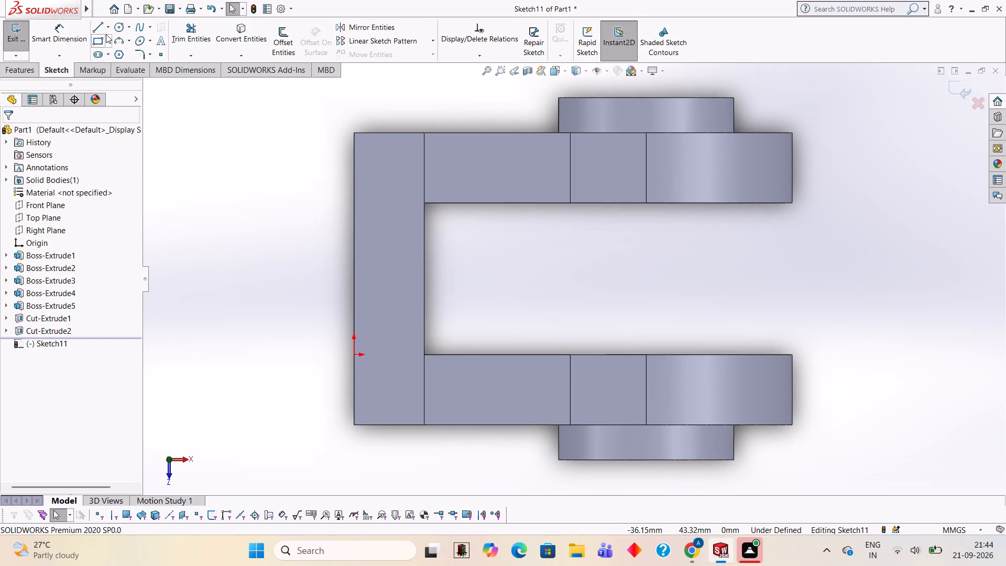
left_click(101, 31)
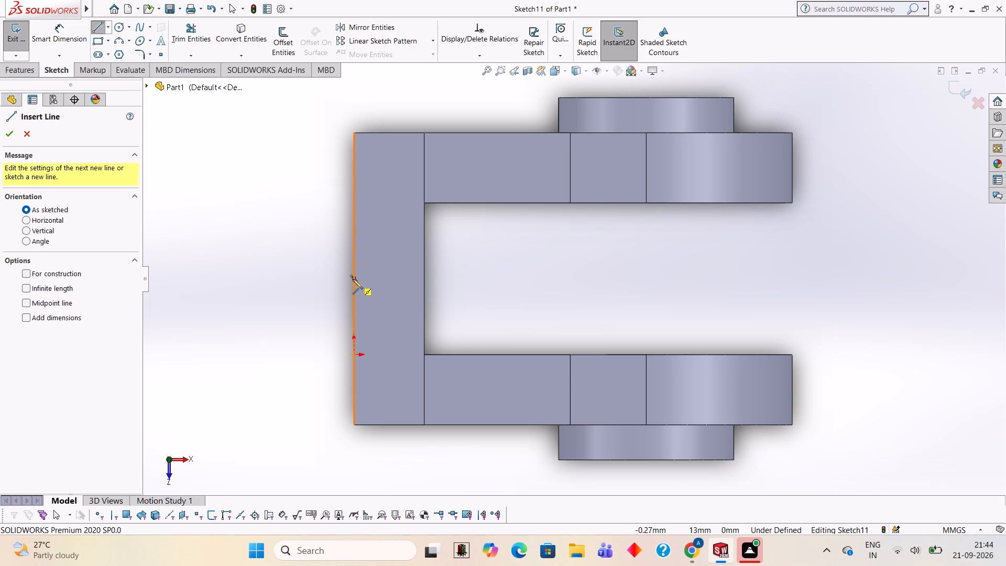
left_click(353, 278)
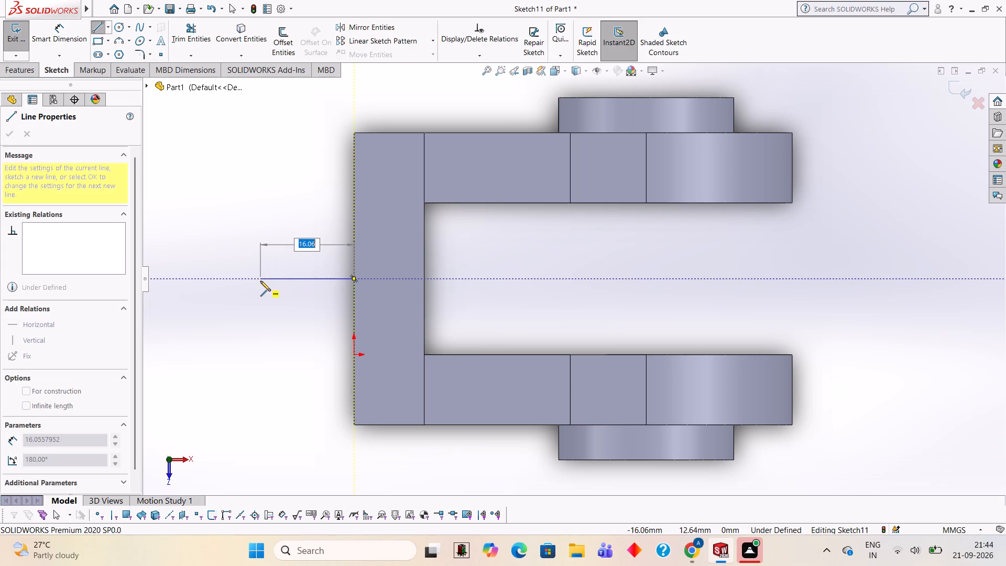
type("25")
key("Return")
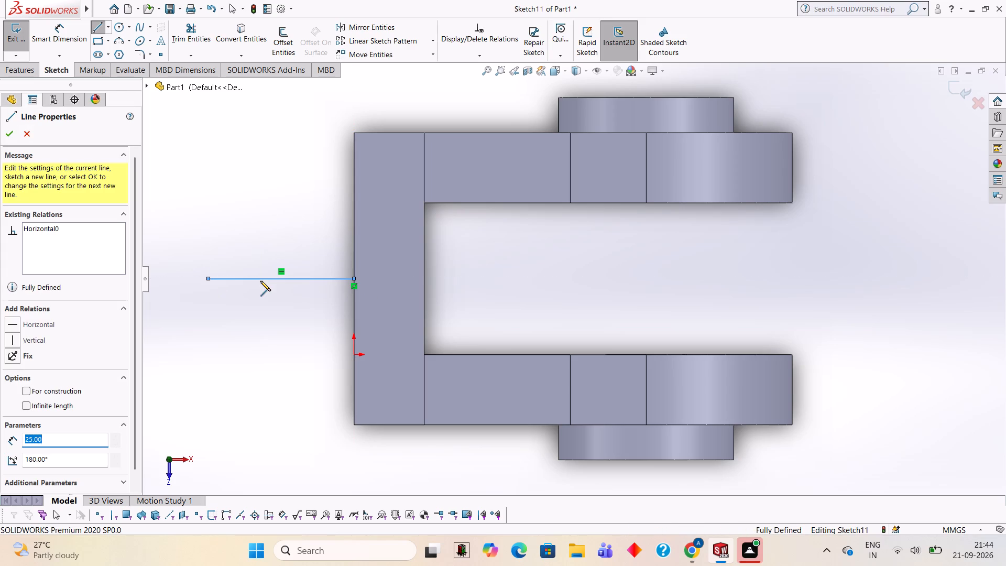
key("Escape")
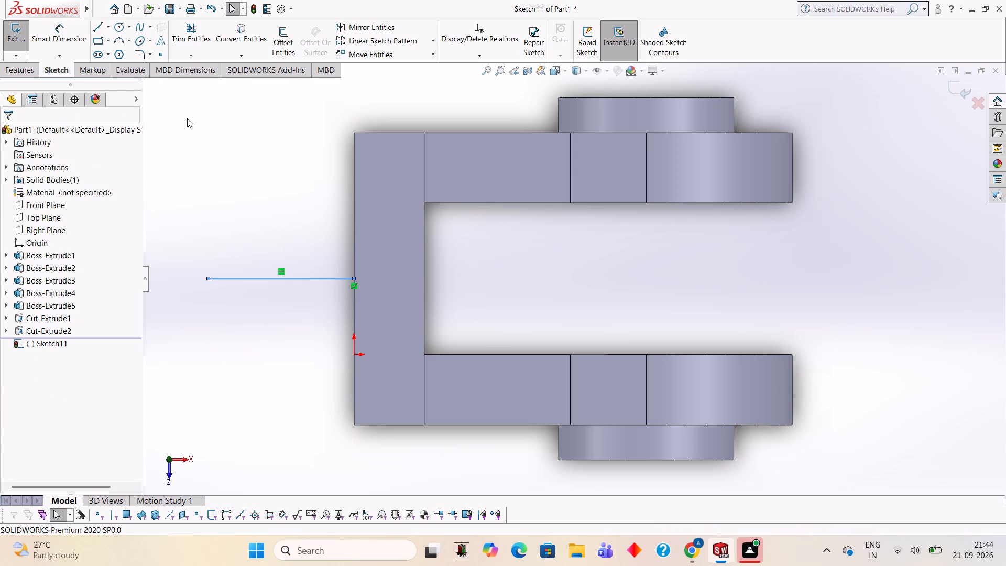
Add 12.50 and 12.50 in Calculator, then close it.
type("12")
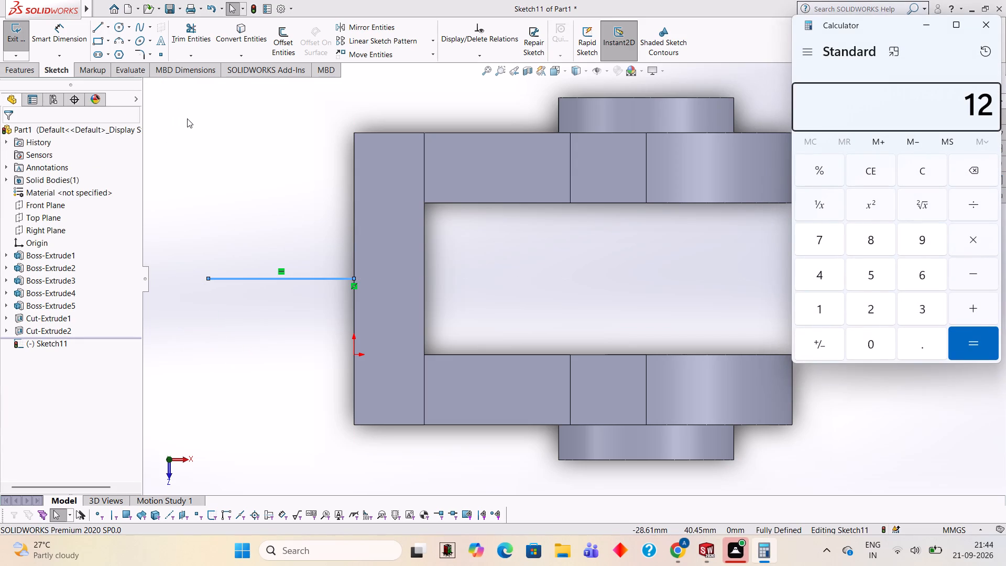
type(".50+12.50")
key("Return")
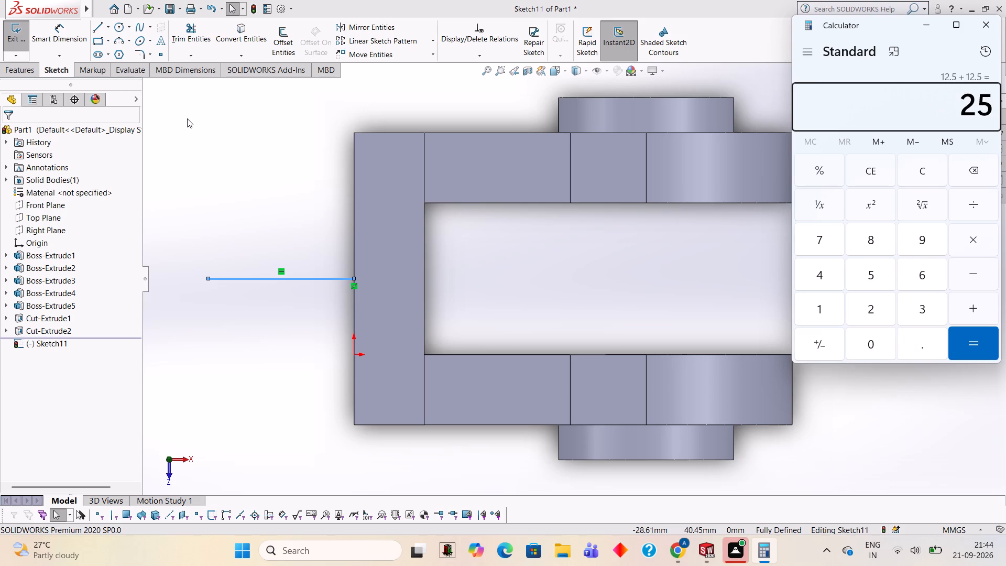
left_click(992, 27)
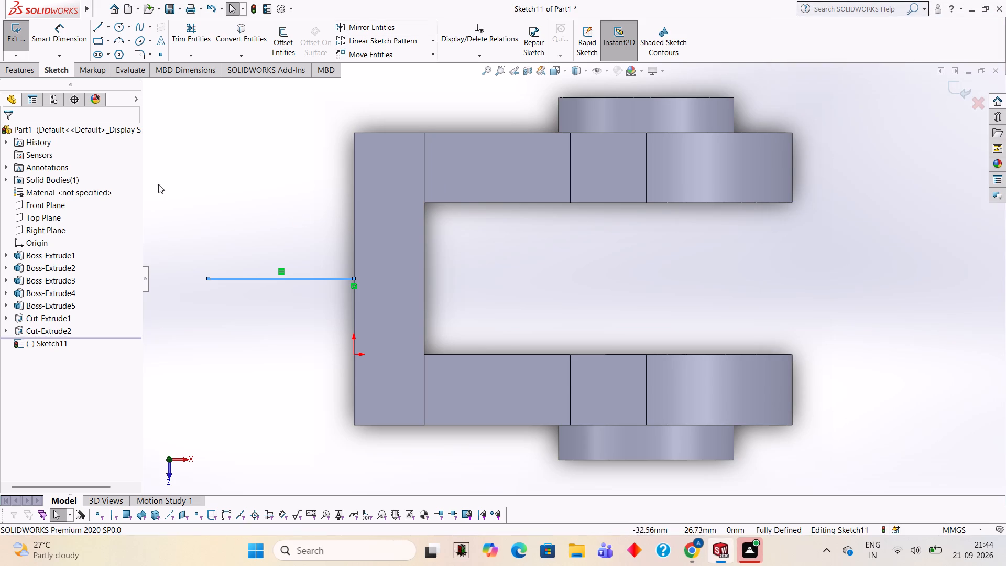
Sketch a 25 mm diameter circle centred on the outer end of the 25 mm line.
left_click(119, 33)
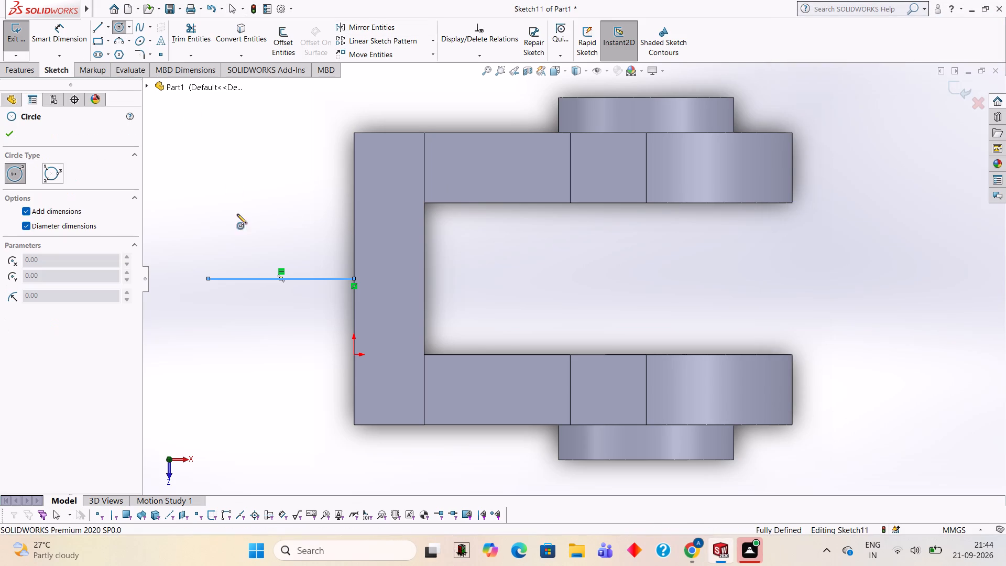
left_click(209, 278)
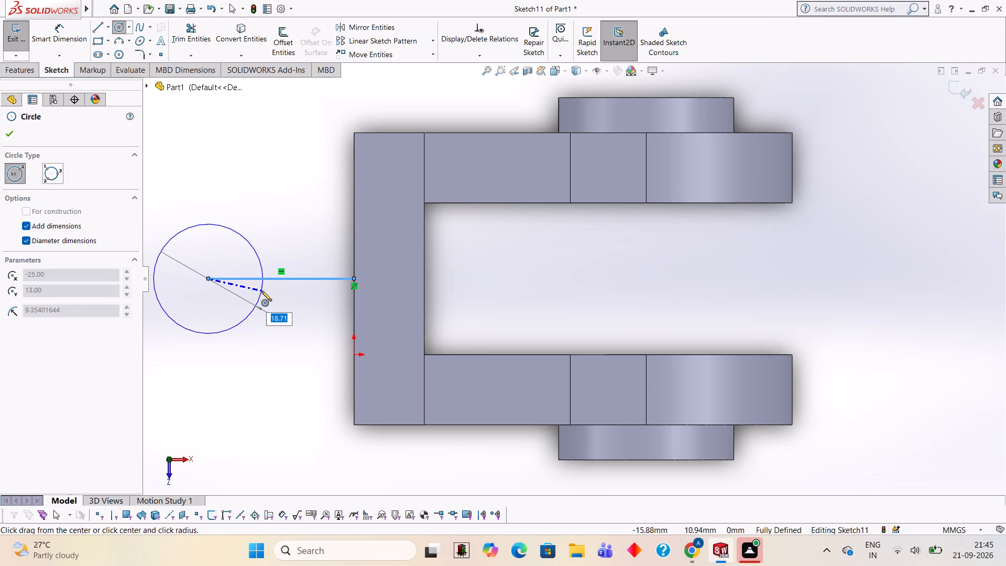
type("25")
key("Return")
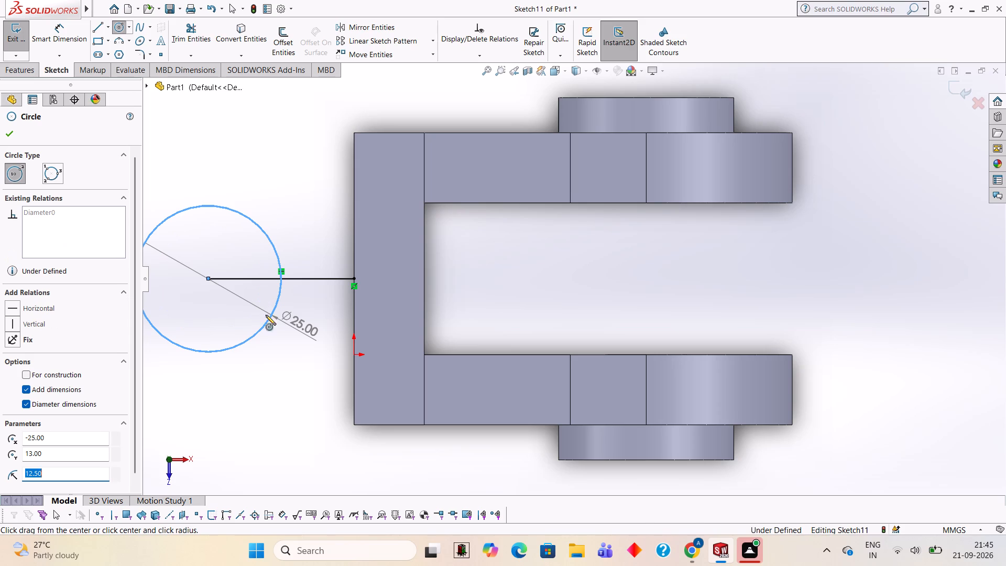
Draw two lines from the flange's outer corners to the 25 mm circle, meeting it tangentially on opposite sides.
scroll(221, 298, "up", 1)
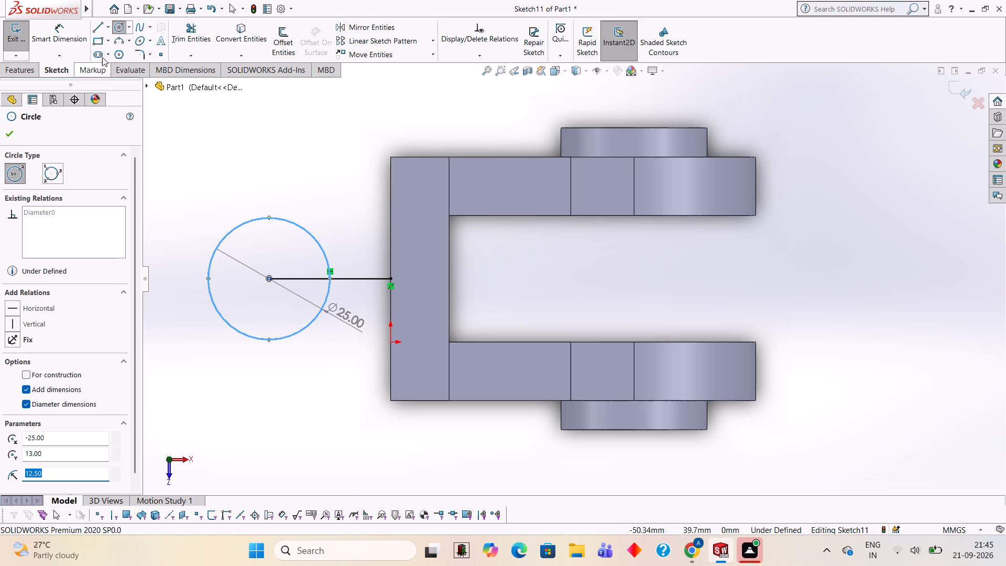
left_click(96, 34)
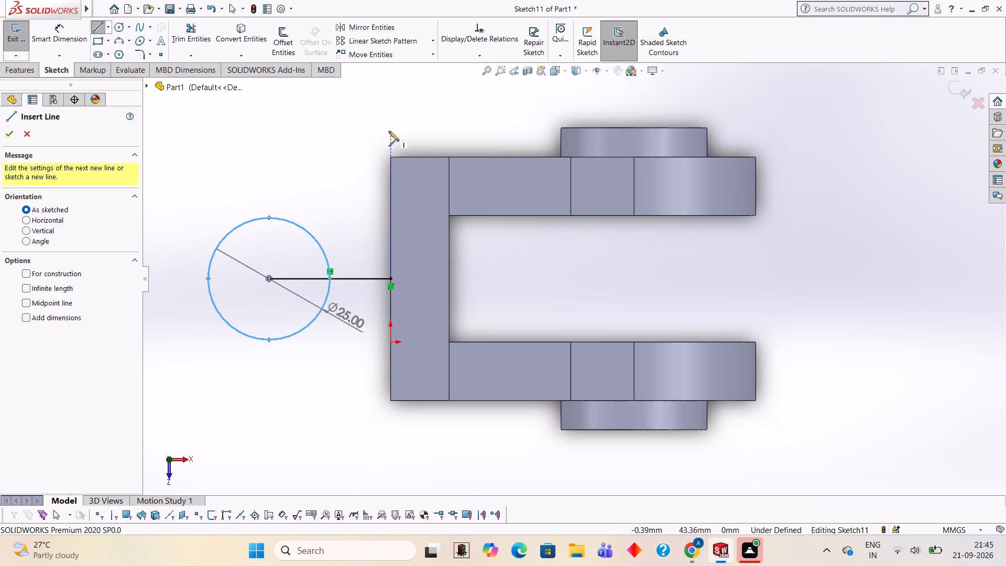
left_click(390, 158)
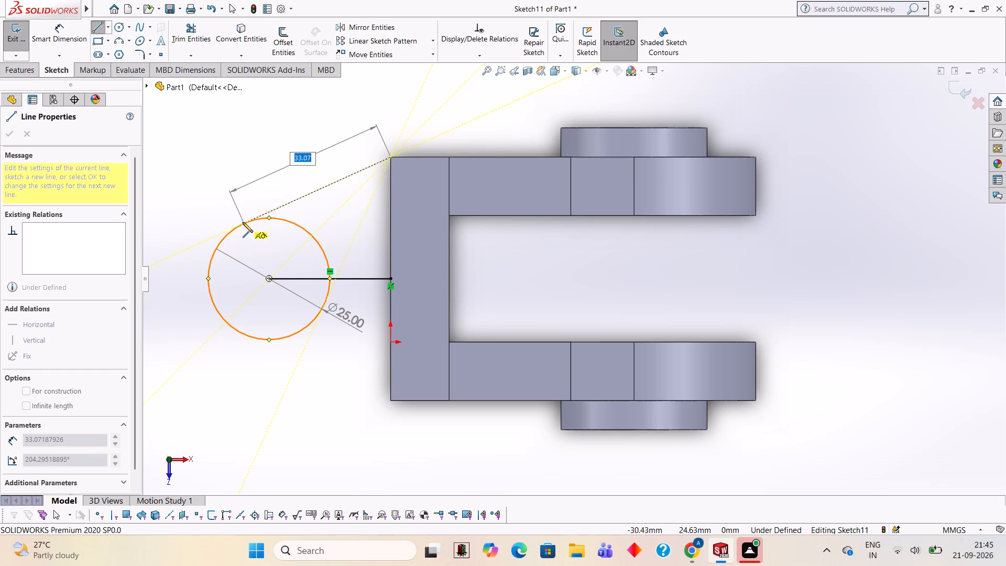
left_click(243, 222)
key("Escape")
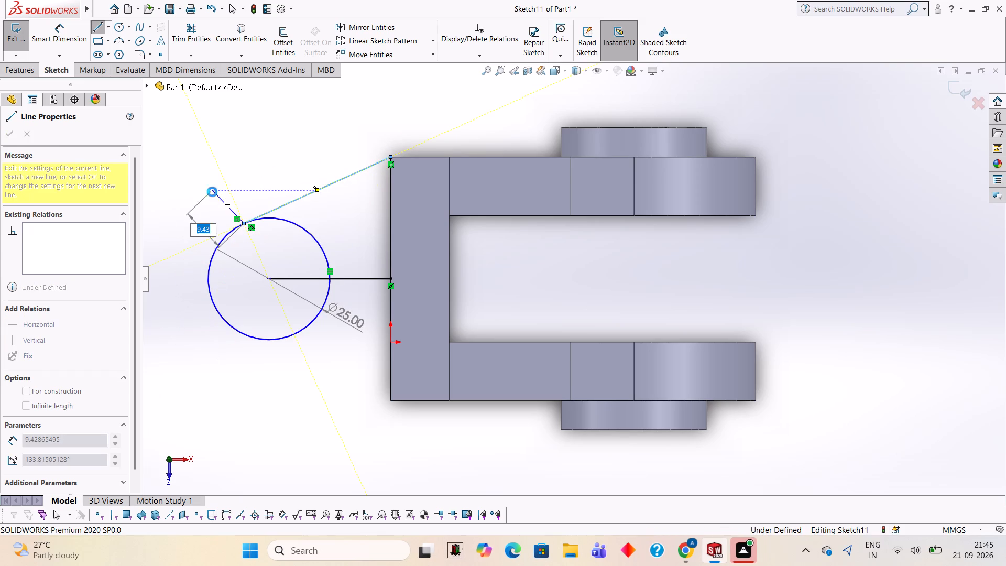
left_click(97, 34)
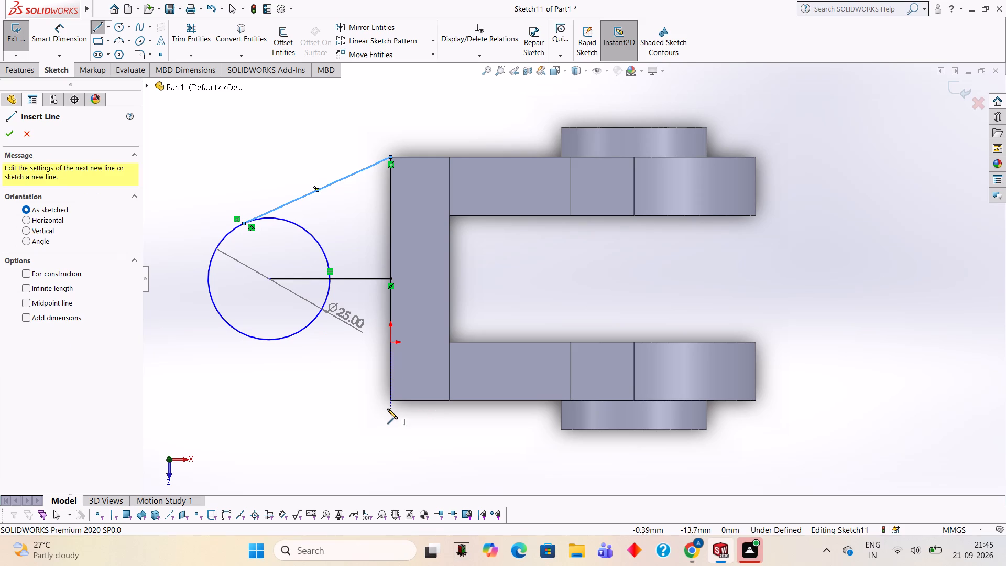
left_click(390, 399)
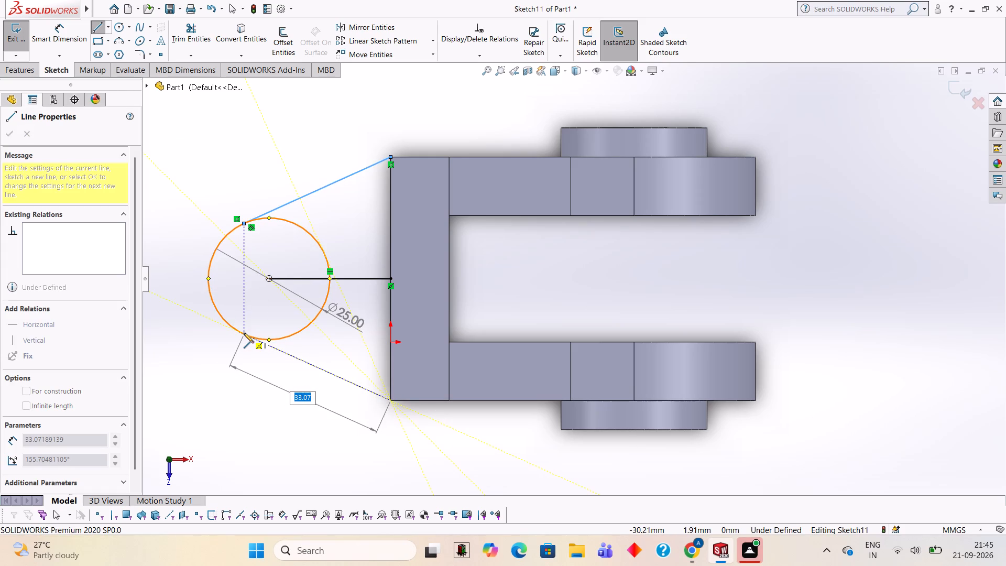
left_click(244, 333)
key("Escape")
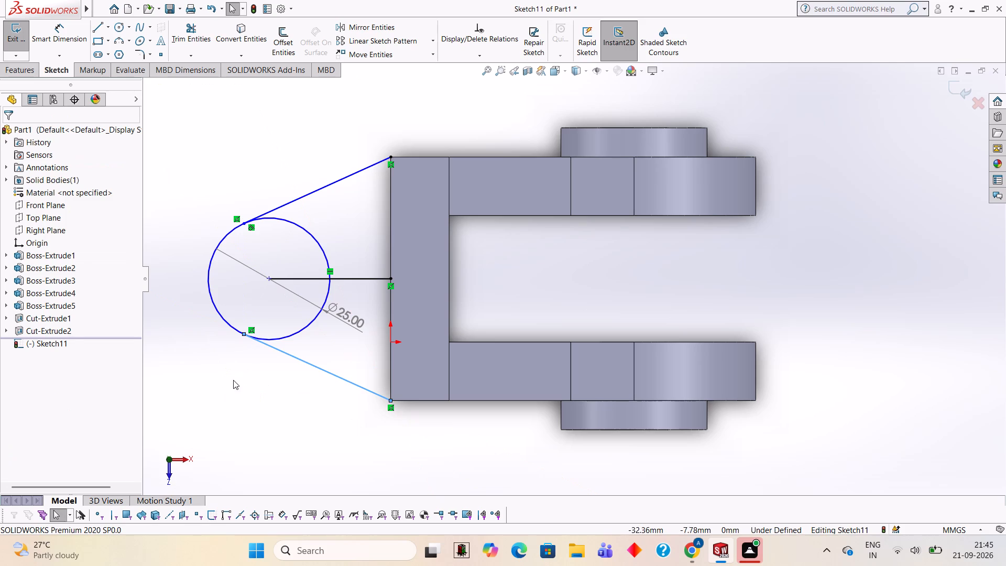
Trim away the circle's flange-side arcs and the whole centre line, leaving the rounded tip between the two slanted lines.
left_click(198, 49)
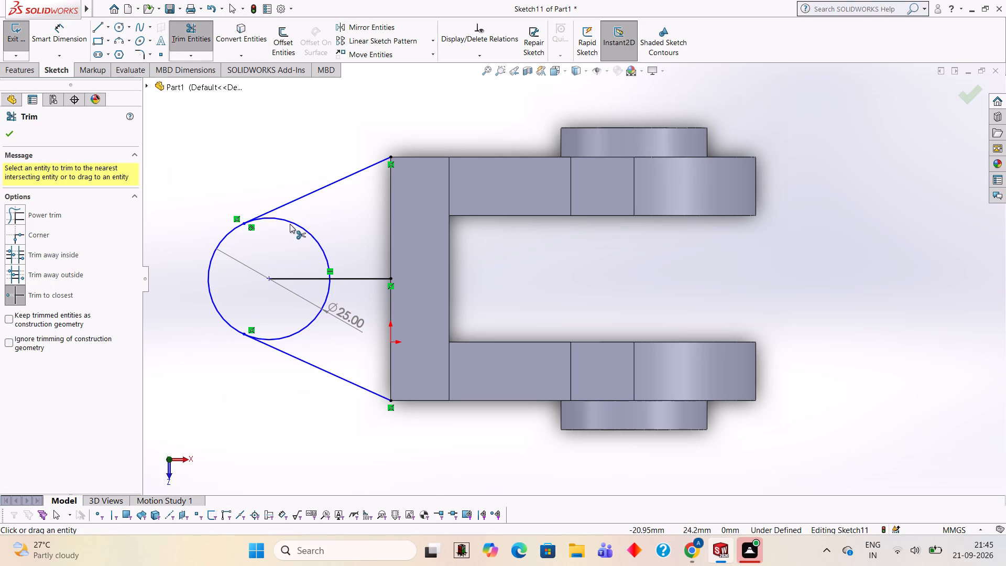
left_click(290, 224)
left_click(293, 278)
left_click(305, 322)
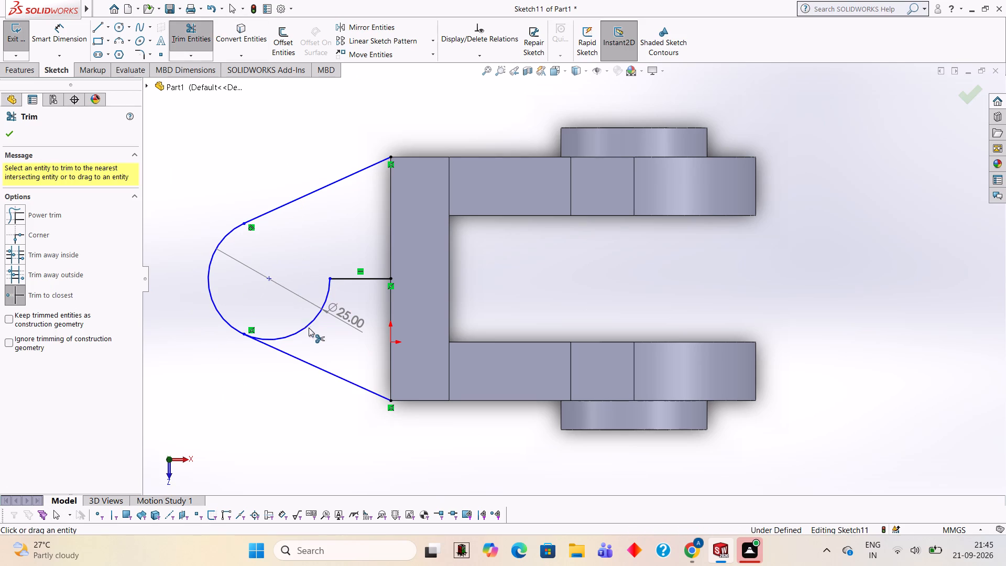
left_click(308, 328)
left_click(375, 282)
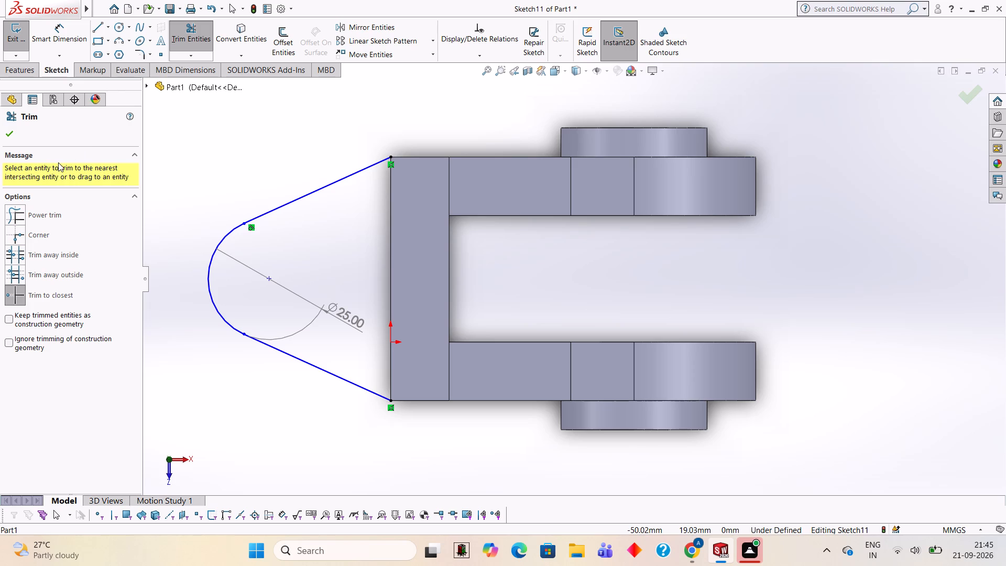
Start a boss extrusion of the tapered profile, closing the open sketch with the flange's model edge.
left_click(17, 75)
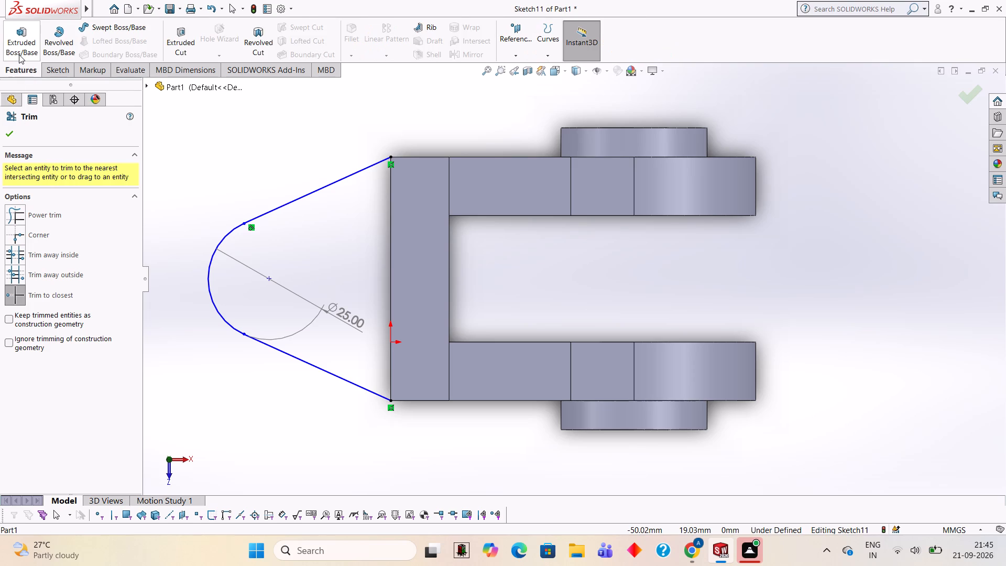
left_click(19, 55)
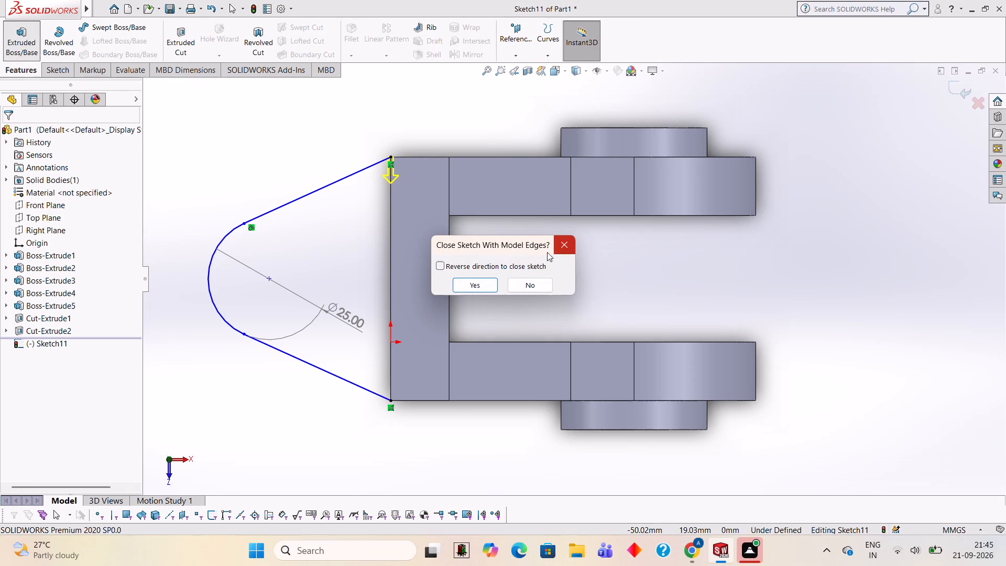
left_click(486, 280)
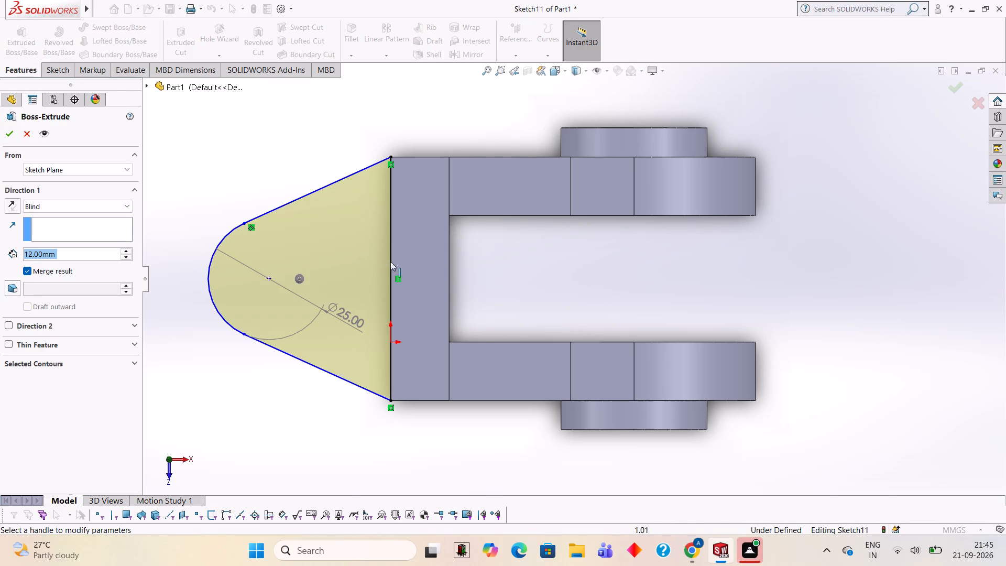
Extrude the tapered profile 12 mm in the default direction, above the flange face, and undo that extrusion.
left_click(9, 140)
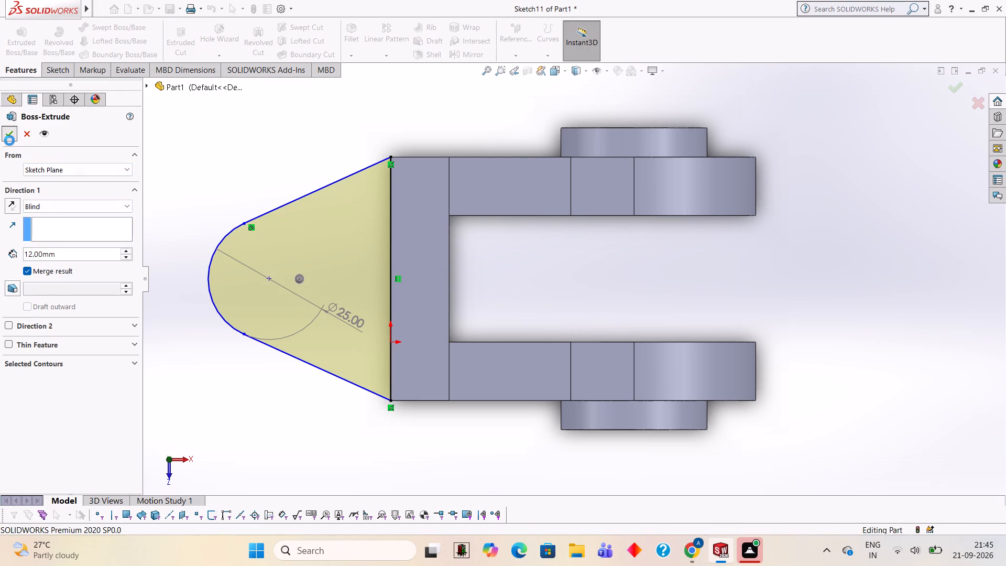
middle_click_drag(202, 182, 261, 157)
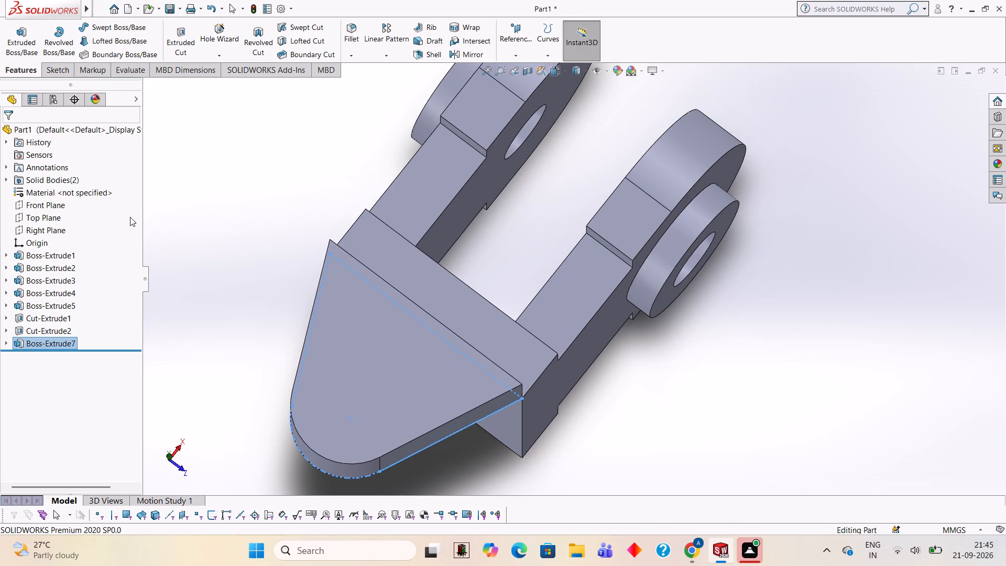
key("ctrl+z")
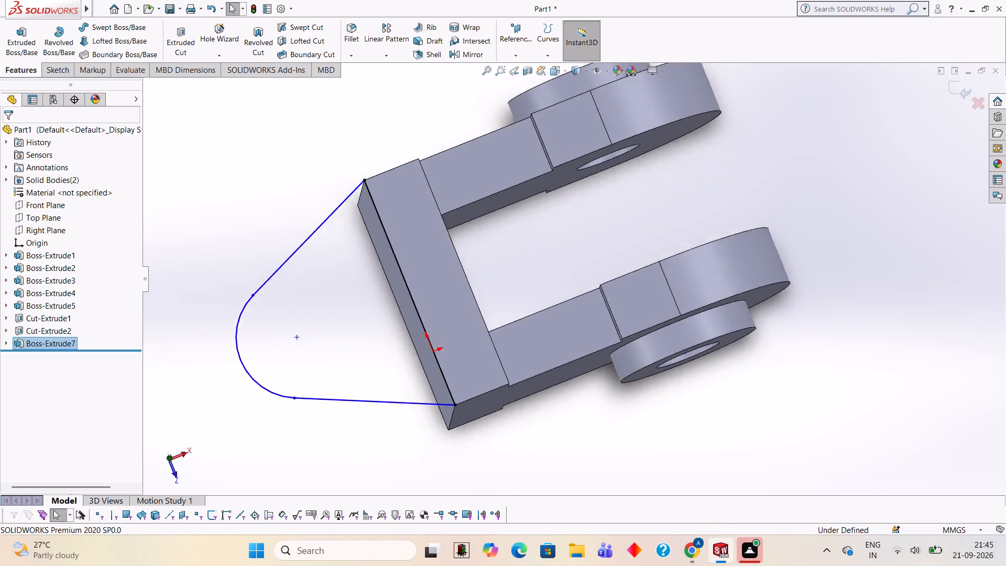
Extrude the closed tapered profile 12 mm in the reversed direction, down alongside the flange, merged with the body.
left_click(28, 74)
left_click(24, 53)
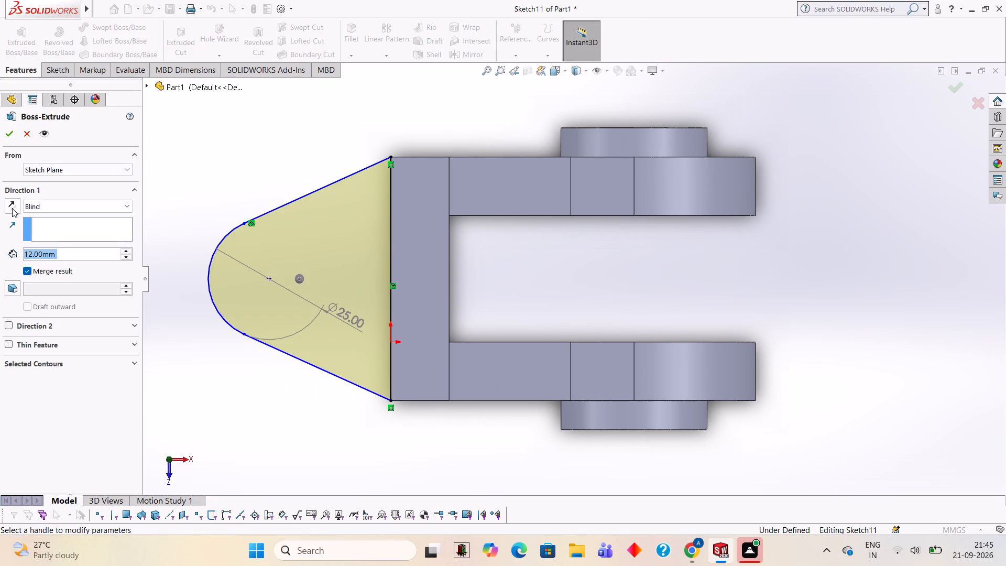
left_click(8, 206)
left_click(10, 139)
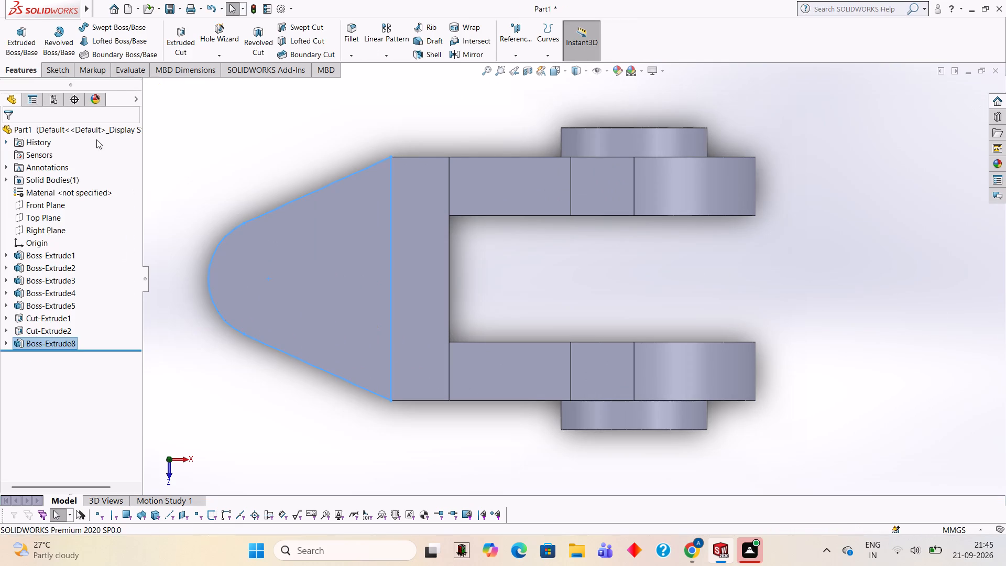
left_click(227, 144)
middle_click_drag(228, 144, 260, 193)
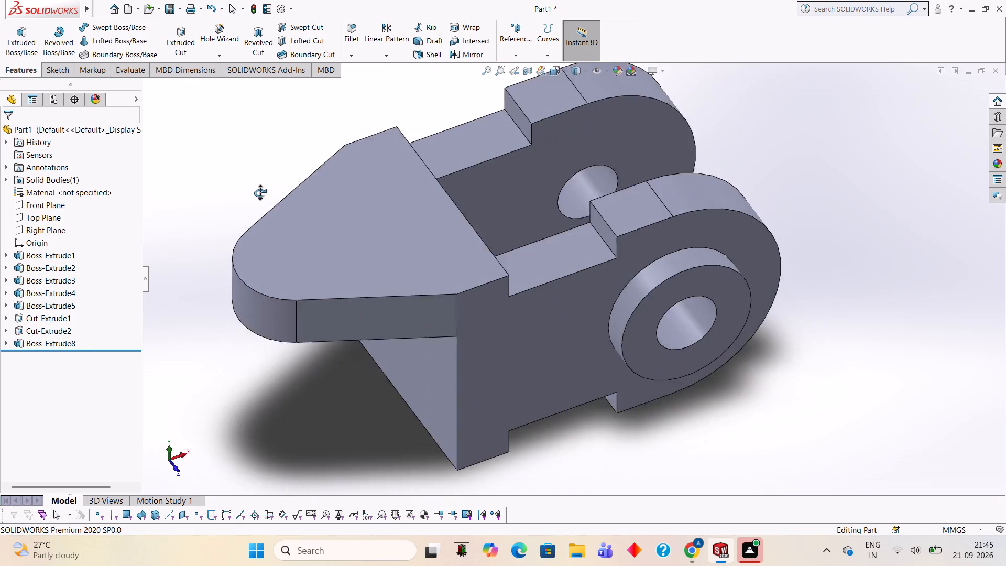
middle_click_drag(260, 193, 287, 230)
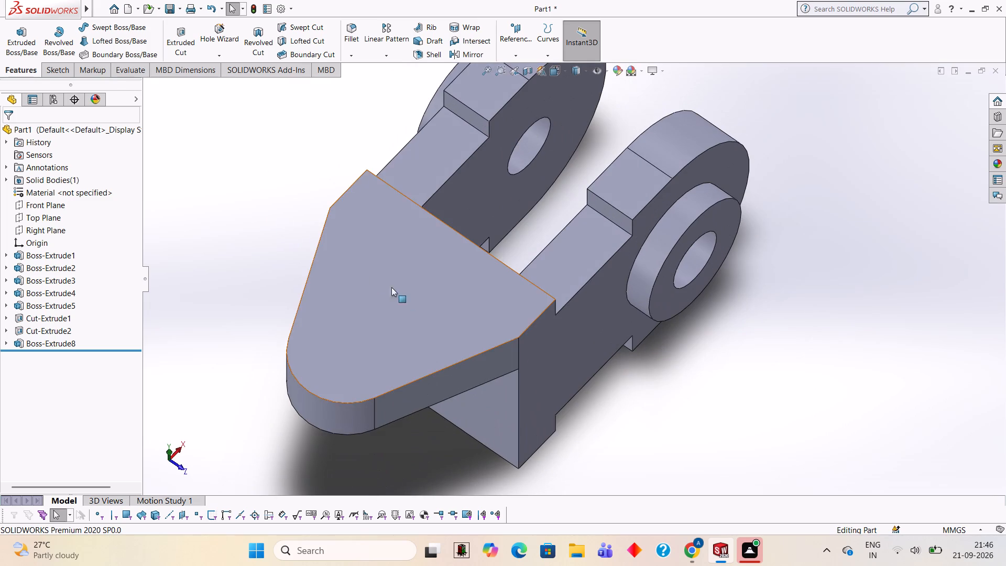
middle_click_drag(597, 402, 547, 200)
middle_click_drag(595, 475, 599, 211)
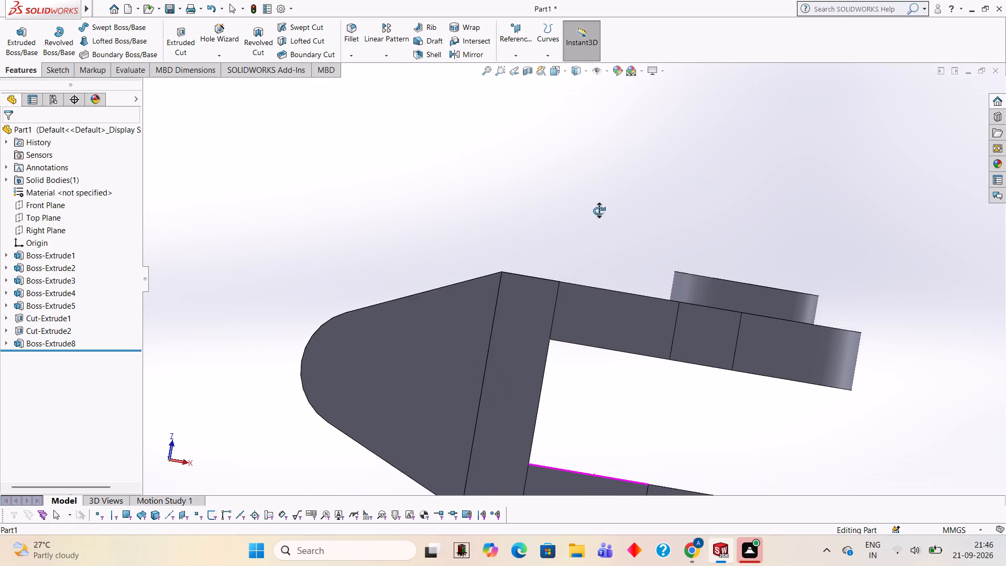
Start a sketch on the flange's underside face and draw a 25 mm line outward from the midpoint of its outer edge.
middle_click_drag(599, 211, 688, 187)
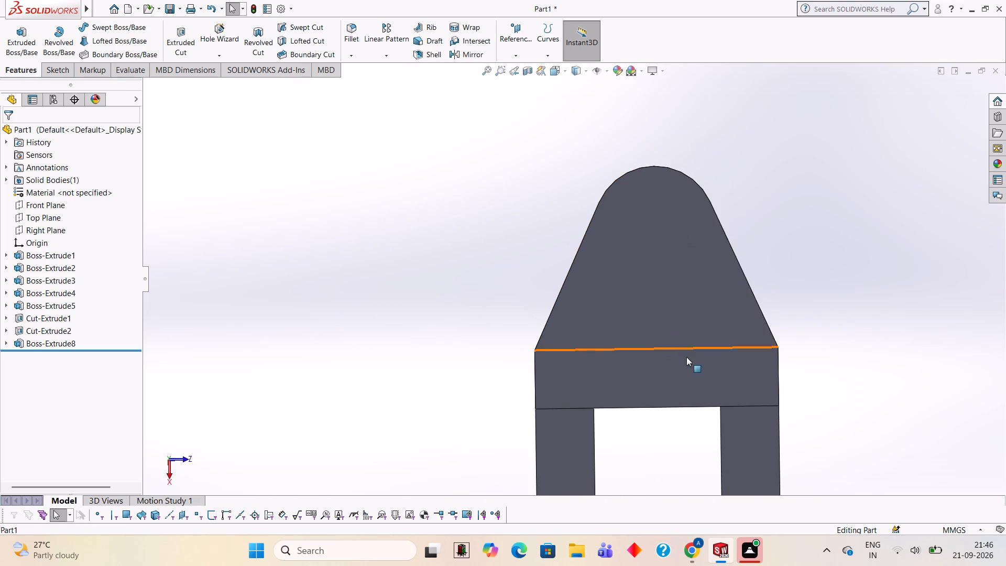
left_click(687, 375)
left_click(735, 343)
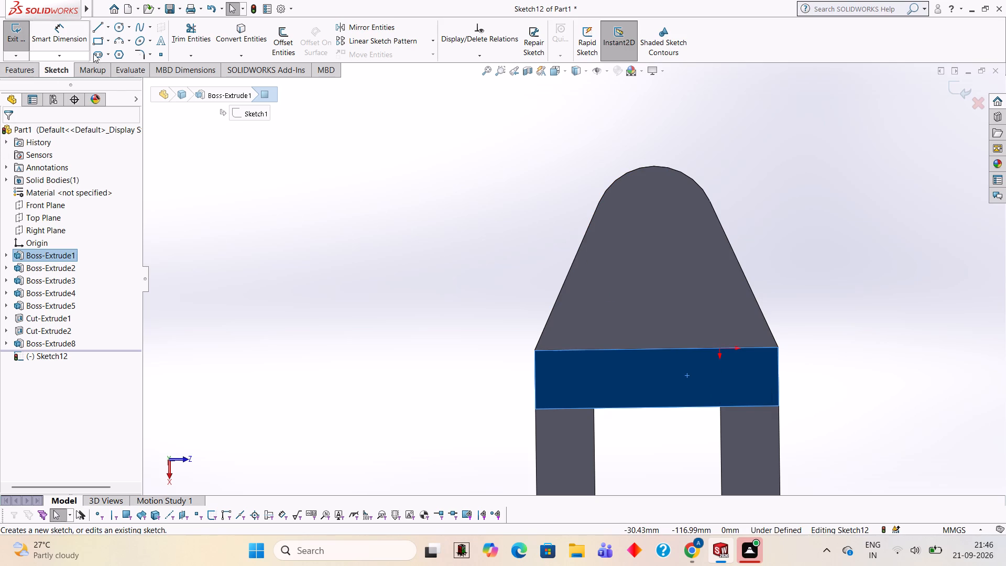
left_click(99, 28)
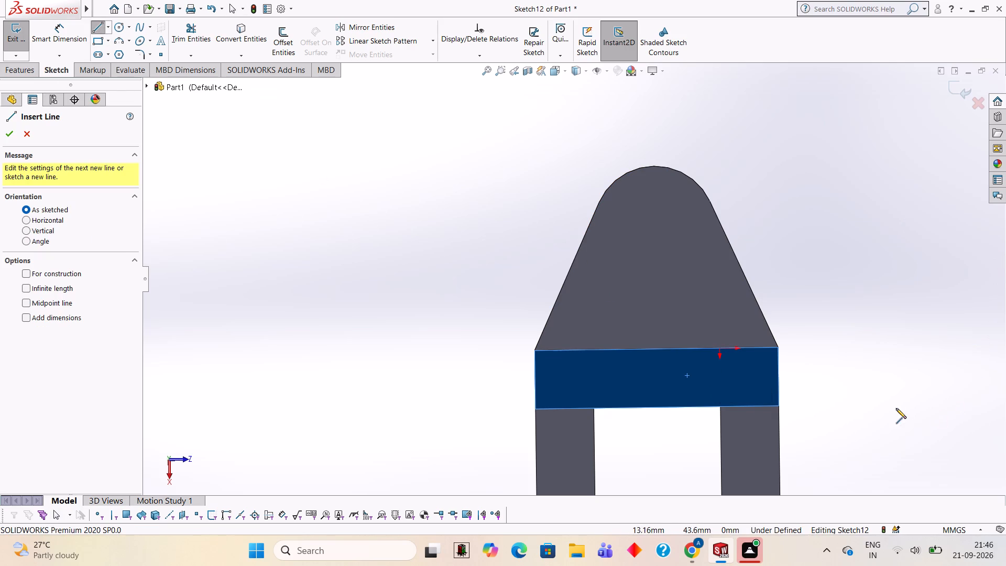
left_click(657, 348)
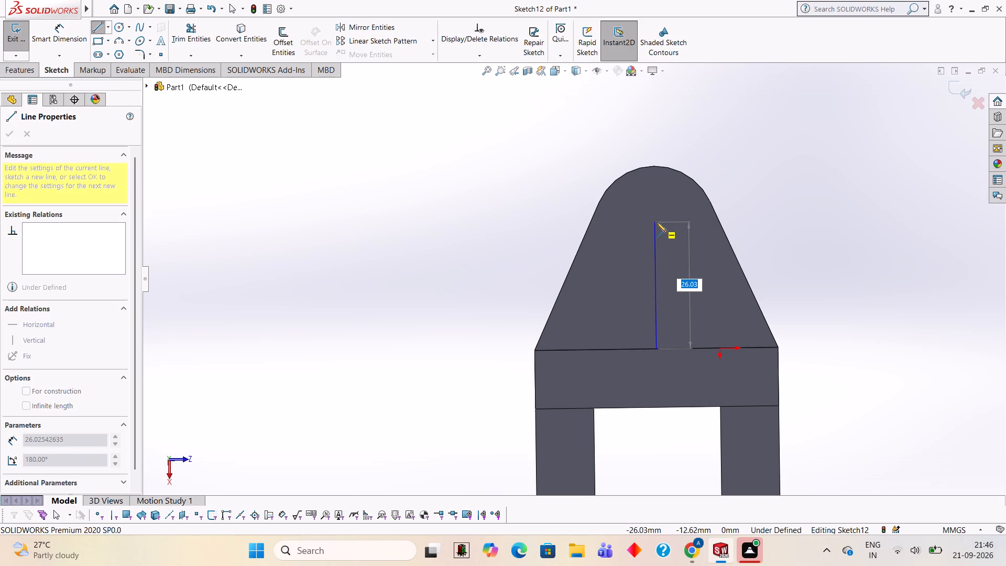
type("25")
key("Return")
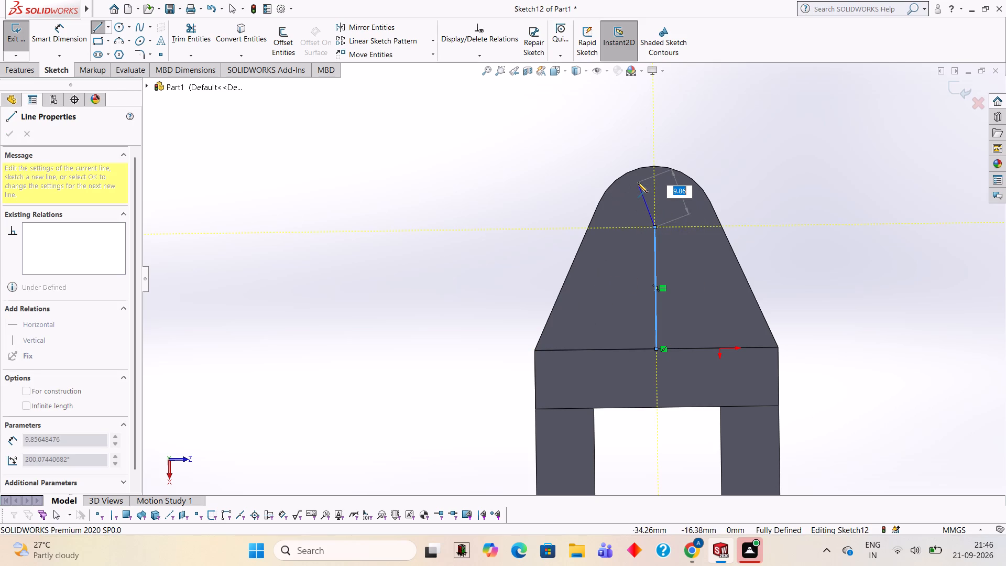
key("Escape")
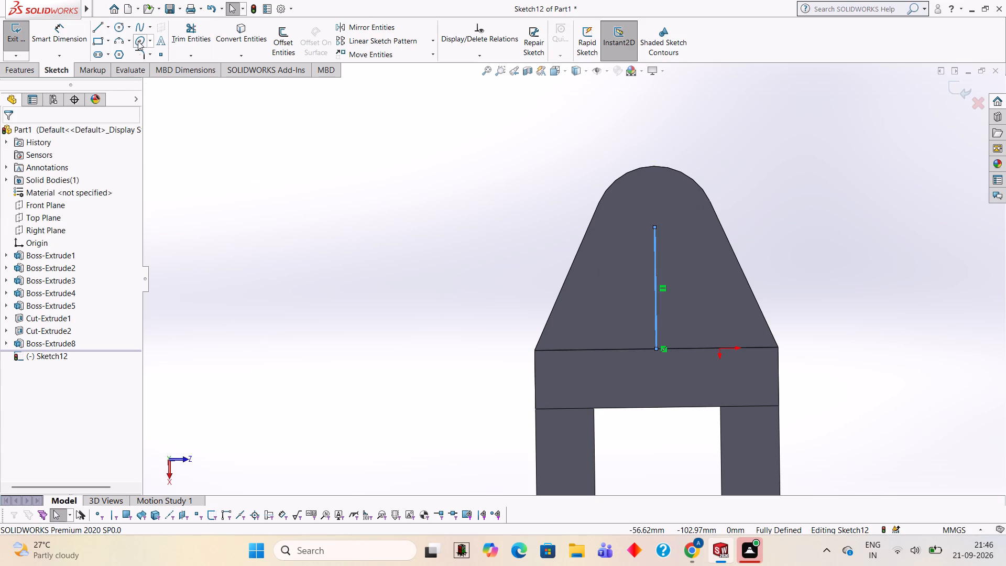
Sketch a 25 mm diameter circle centred on the outer end of the 25 mm line.
left_click(121, 23)
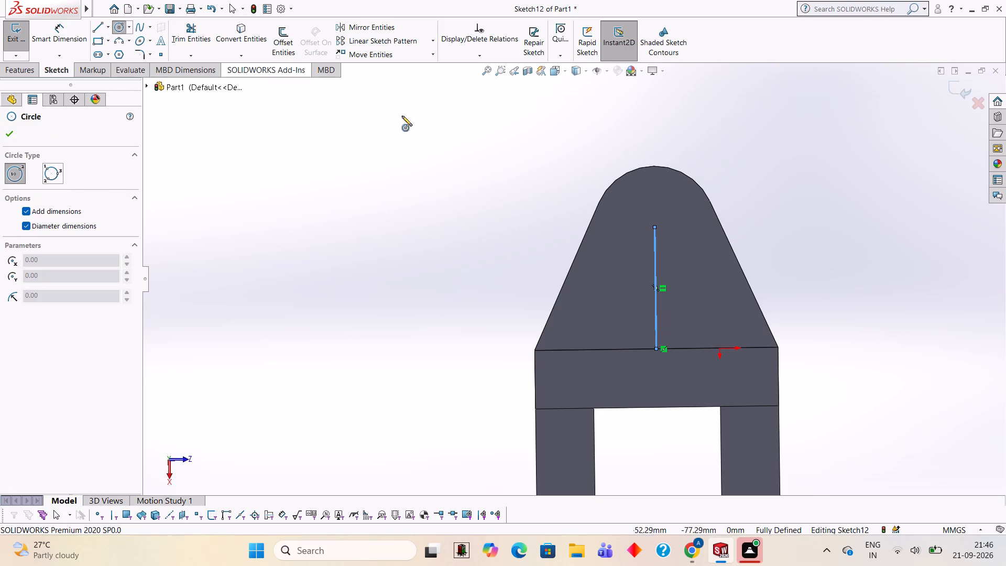
left_click(655, 228)
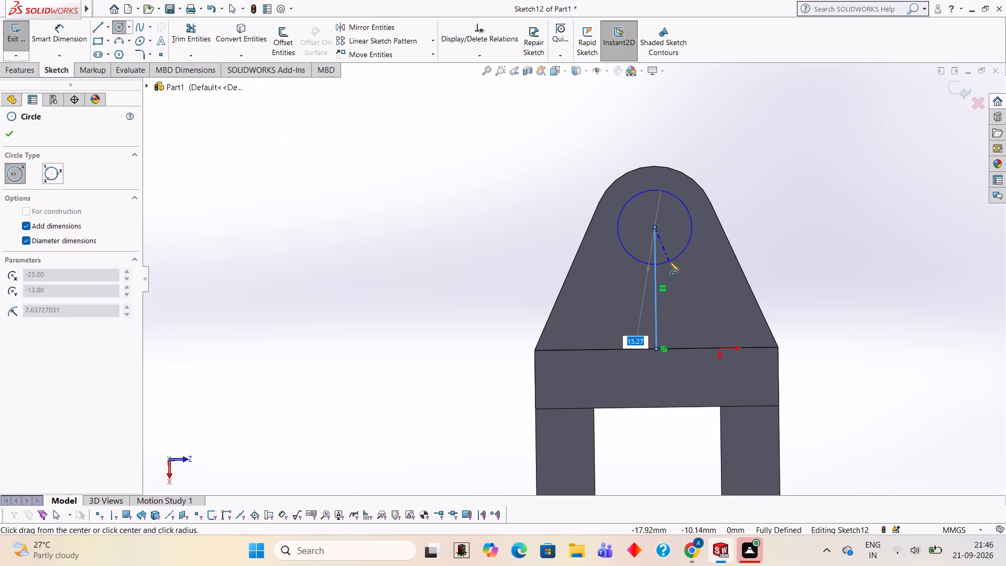
type("25")
key("Return")
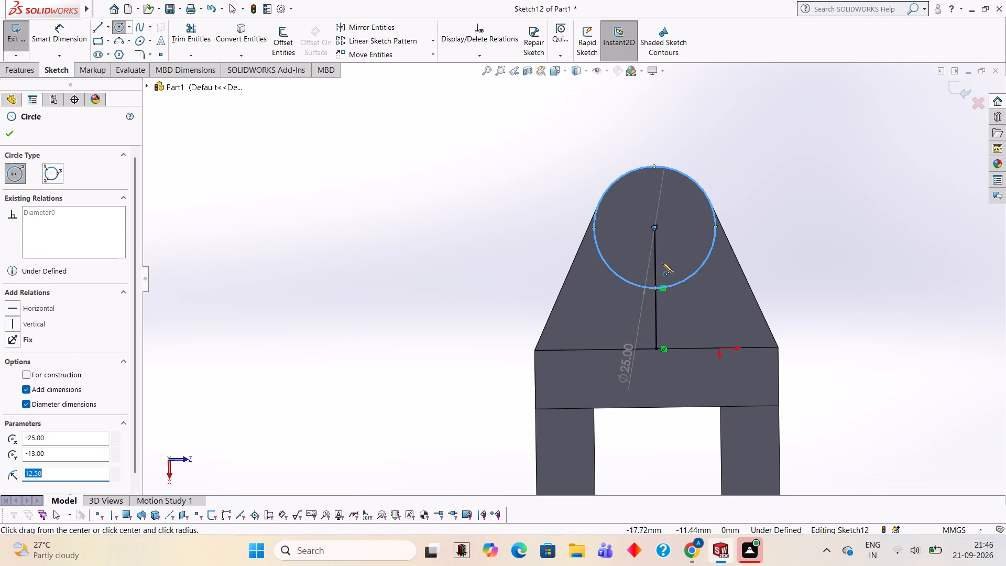
key("Escape")
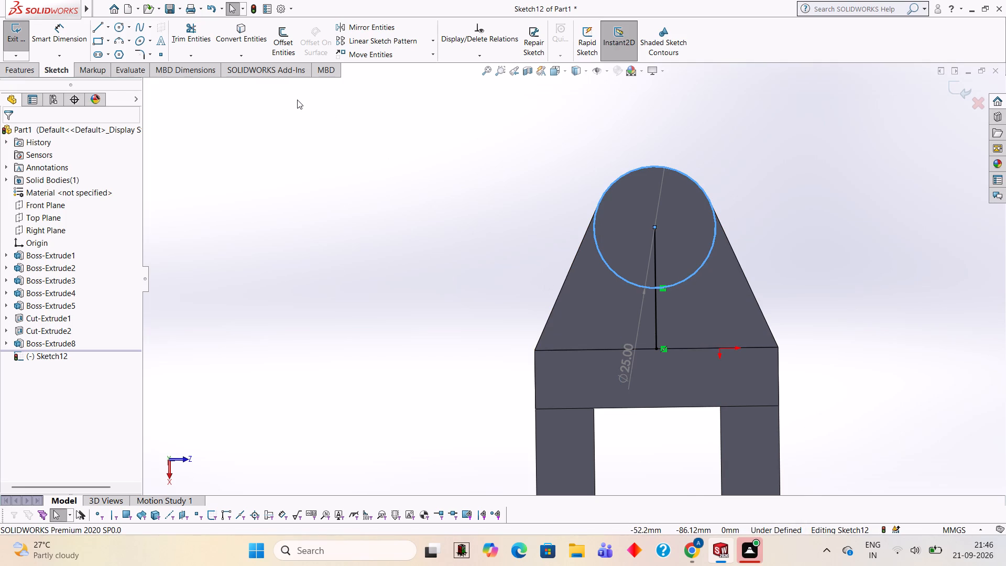
Sketch a slanted line about 35.09 mm long from the flange corner farther from the origin to the circle.
left_click(100, 25)
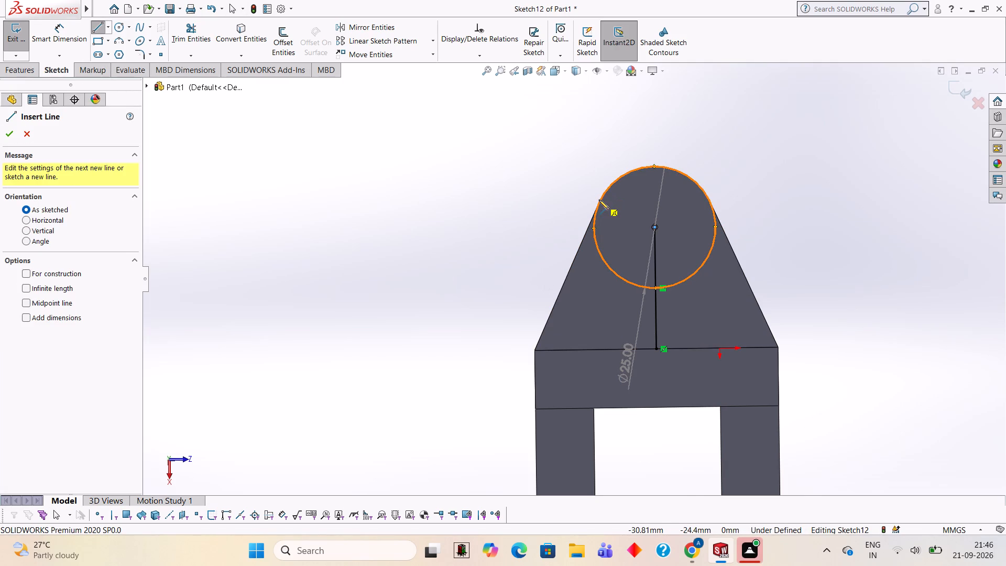
left_click(533, 351)
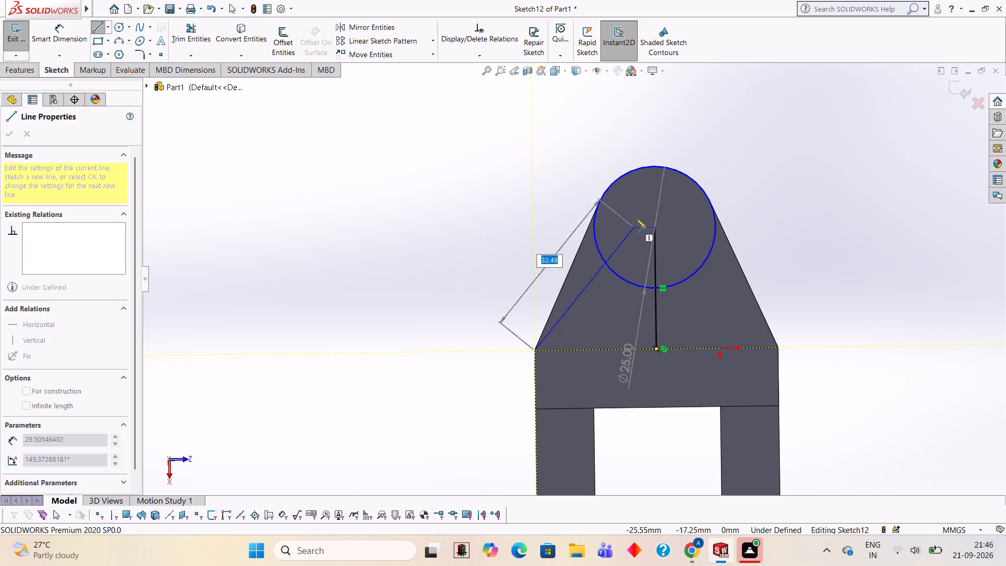
left_click(603, 194)
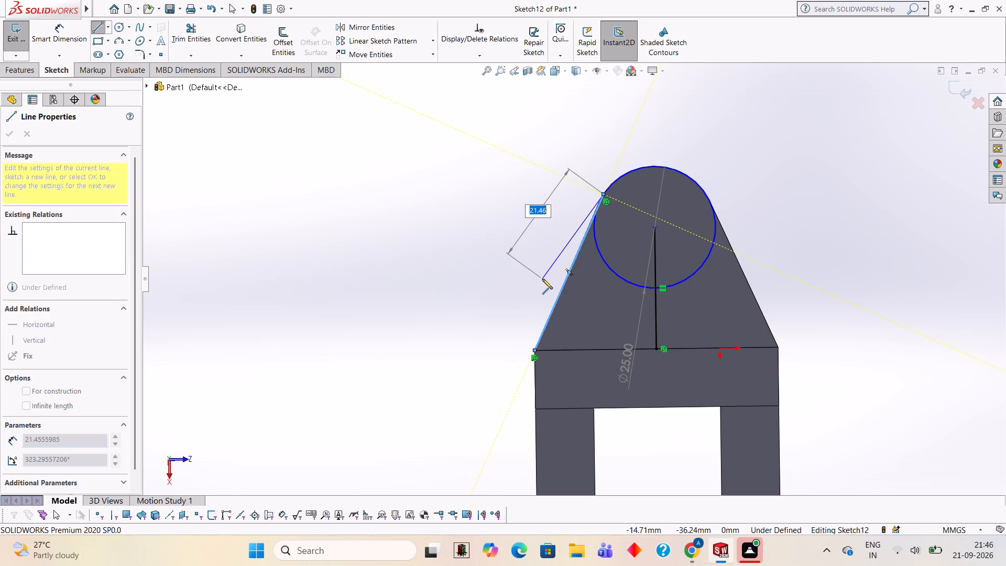
key("Escape")
Examine closely how the slanted line's upper end meets the circle and the extension's edge.
scroll(703, 223, "down", 5)
scroll(466, 191, "down", 4)
scroll(546, 228, "down", 3)
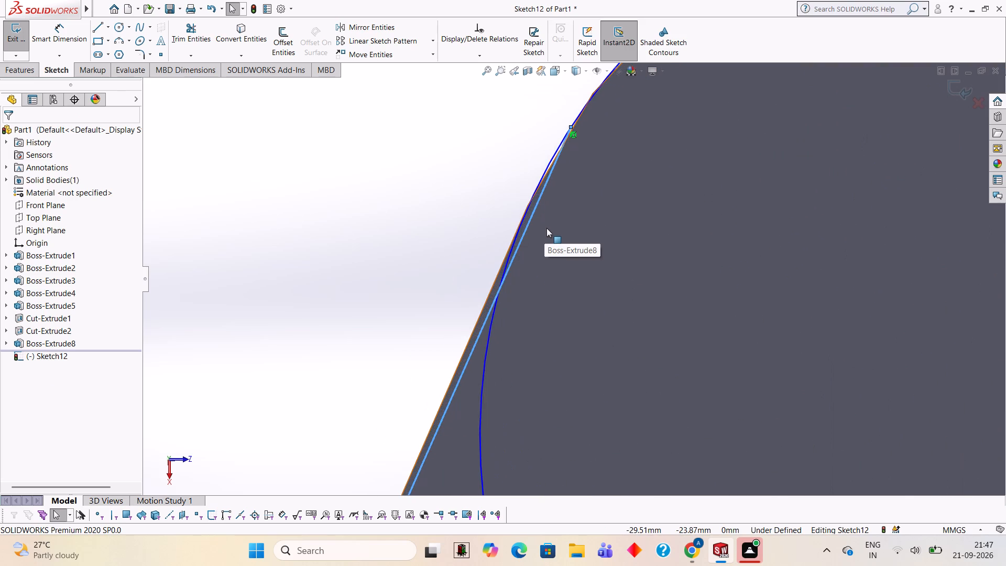
scroll(546, 228, "up", 2)
scroll(546, 228, "down", 5)
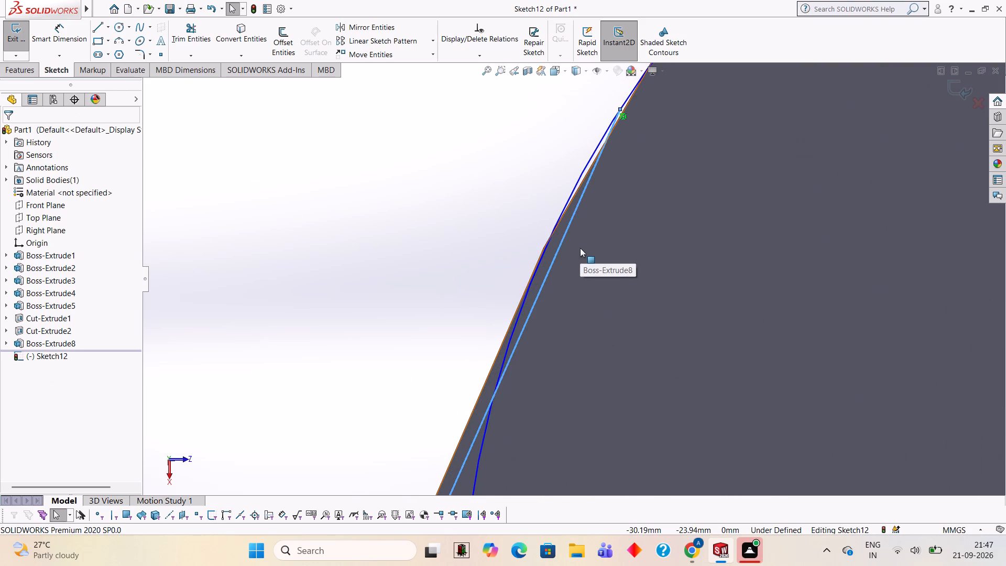
scroll(582, 248, "up", 9)
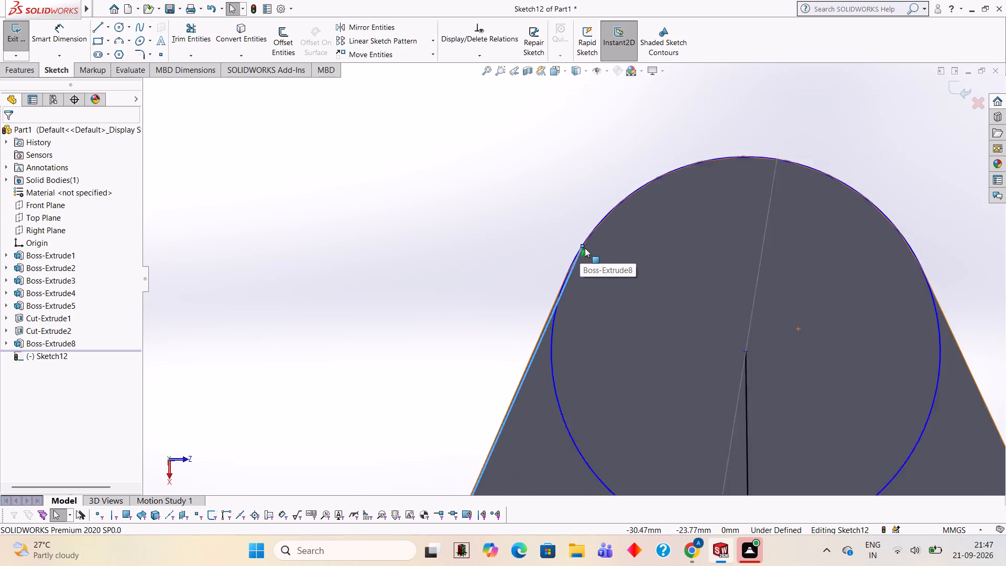
scroll(585, 248, "up", 7)
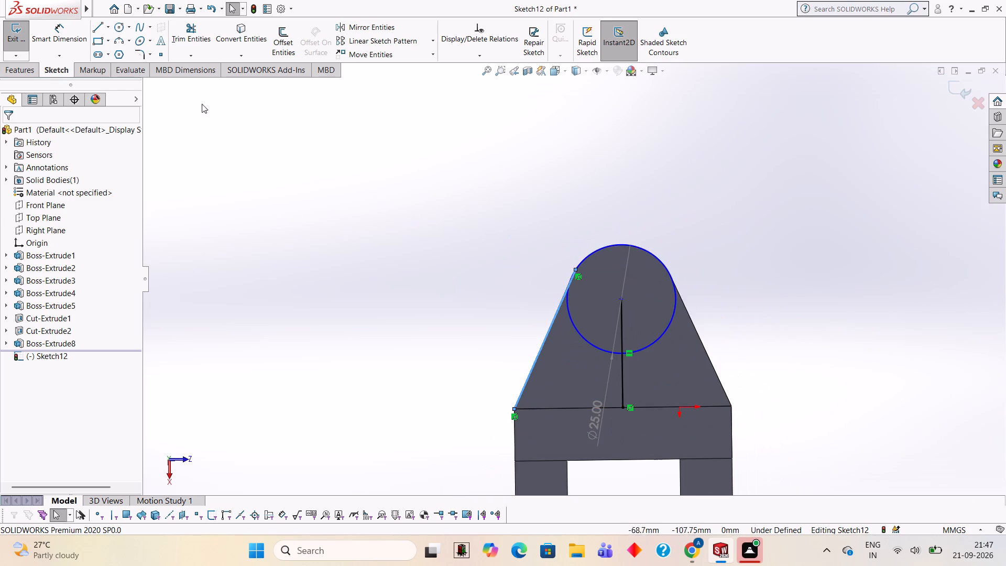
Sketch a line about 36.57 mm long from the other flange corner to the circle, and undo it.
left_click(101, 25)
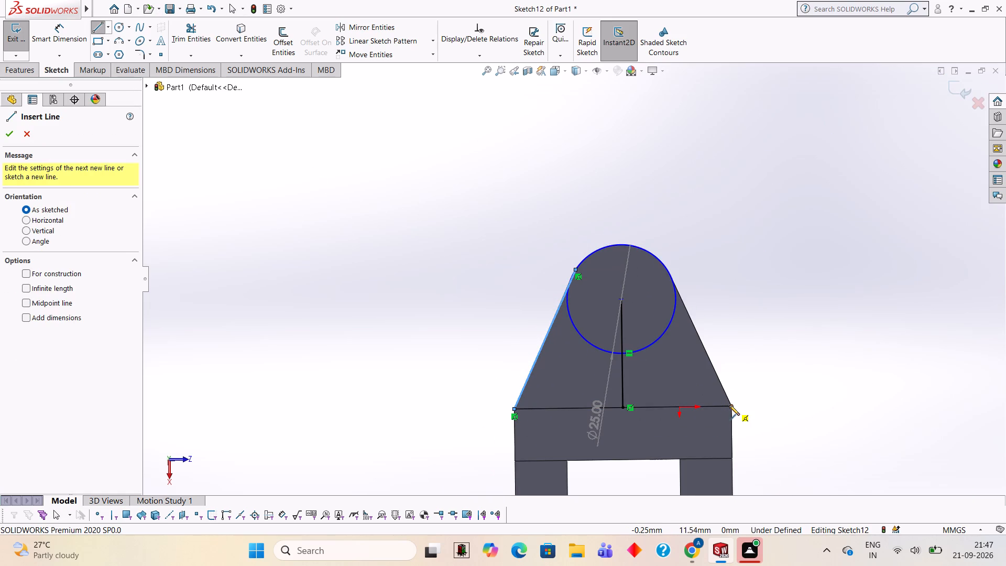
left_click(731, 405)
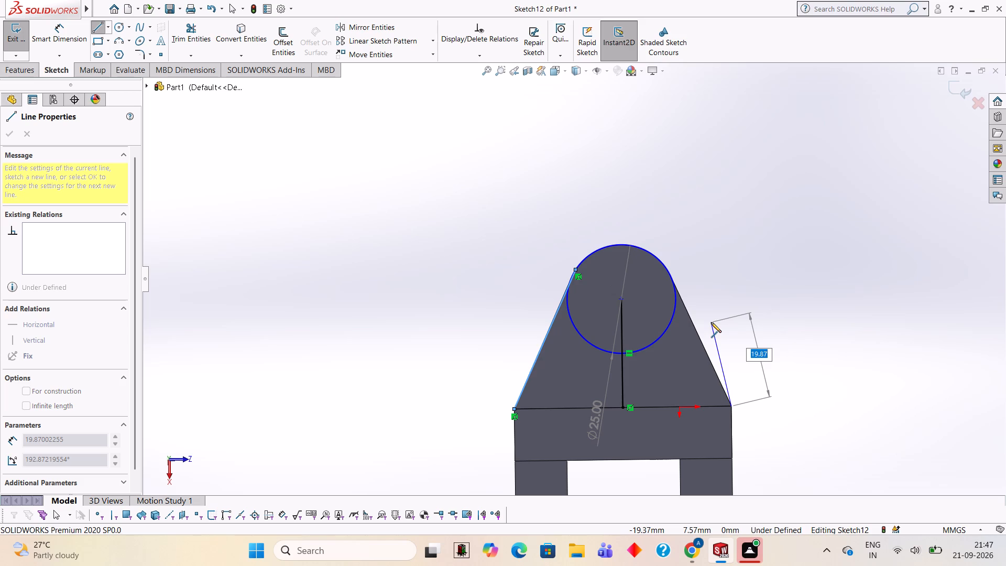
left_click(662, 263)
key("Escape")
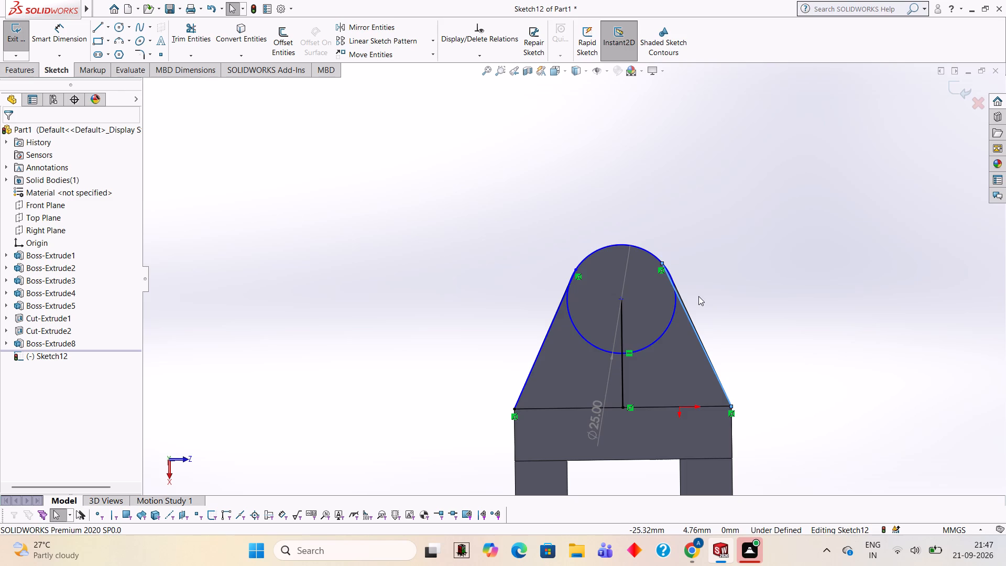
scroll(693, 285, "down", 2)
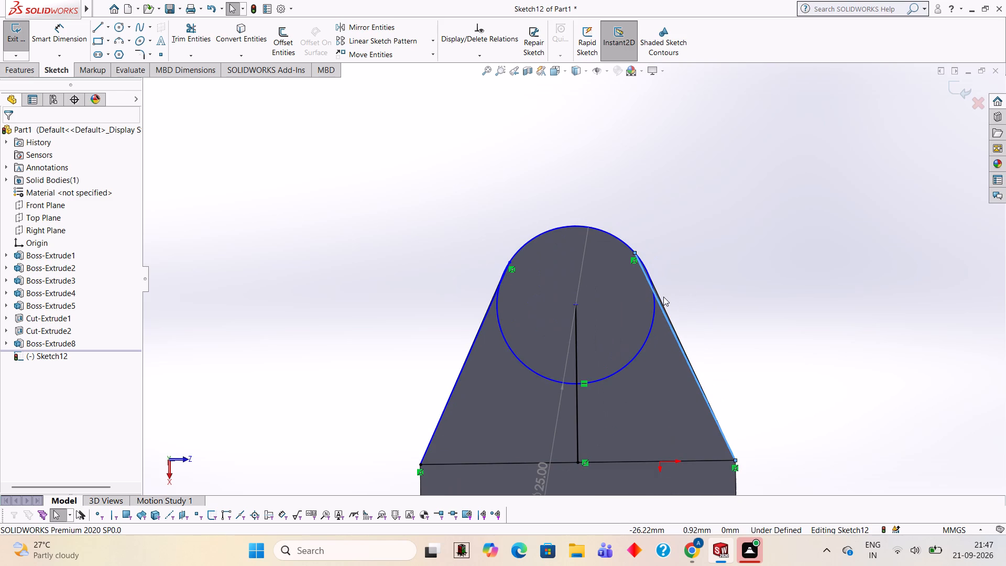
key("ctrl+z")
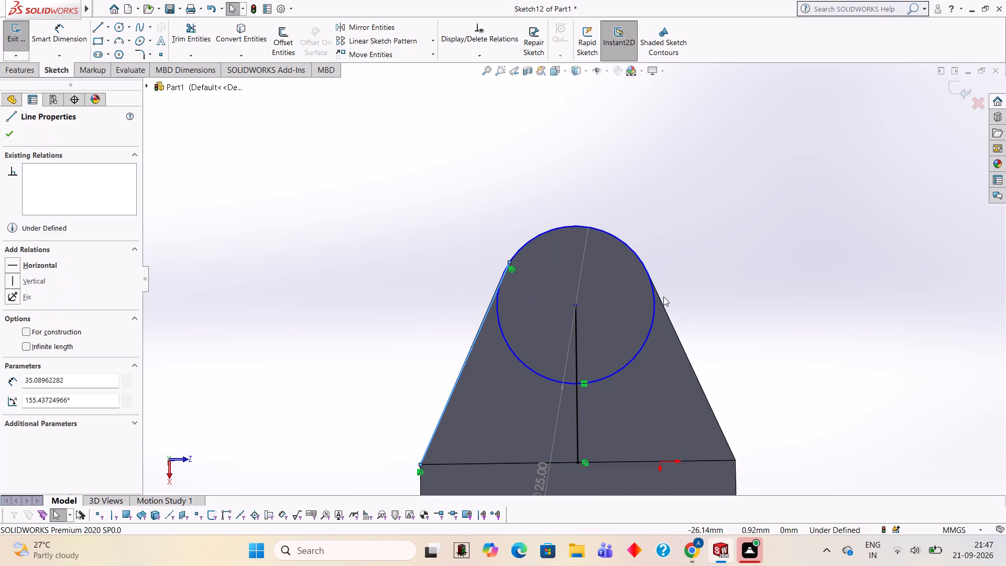
Sketch the second slanted line, about 35.09 mm long, from the flange corner nearer the origin to the circle, level with the first line's end.
left_click(96, 34)
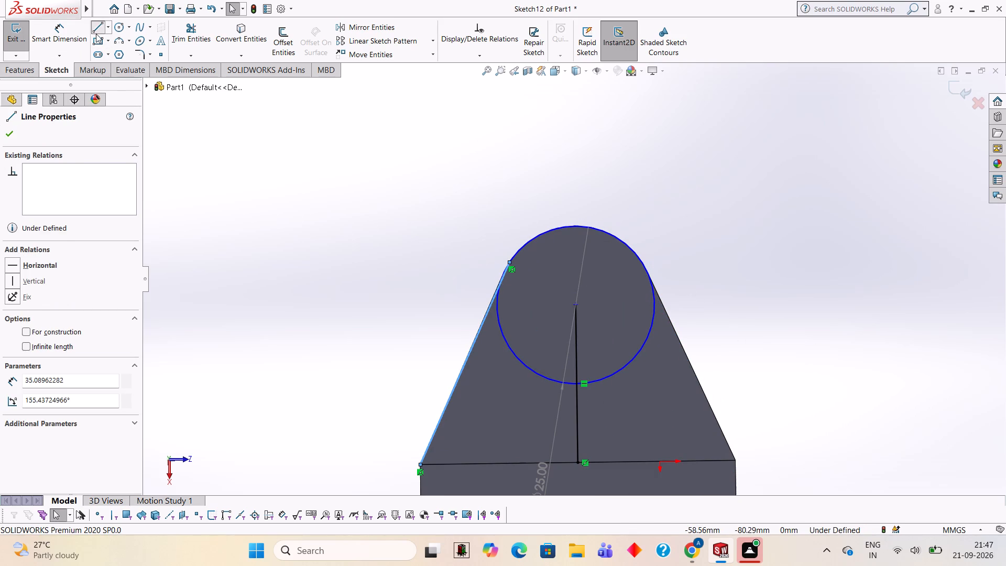
left_click(736, 459)
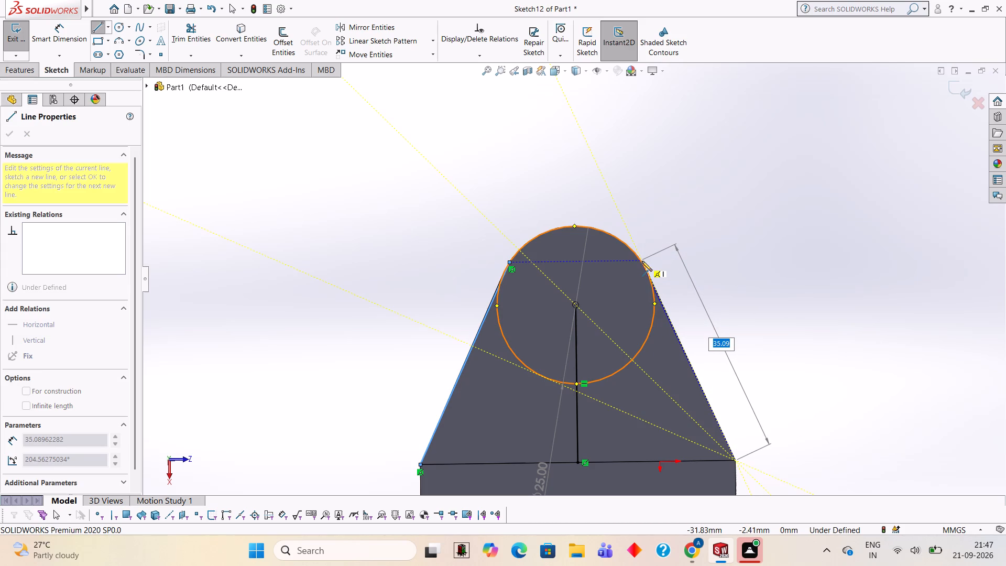
left_click(642, 261)
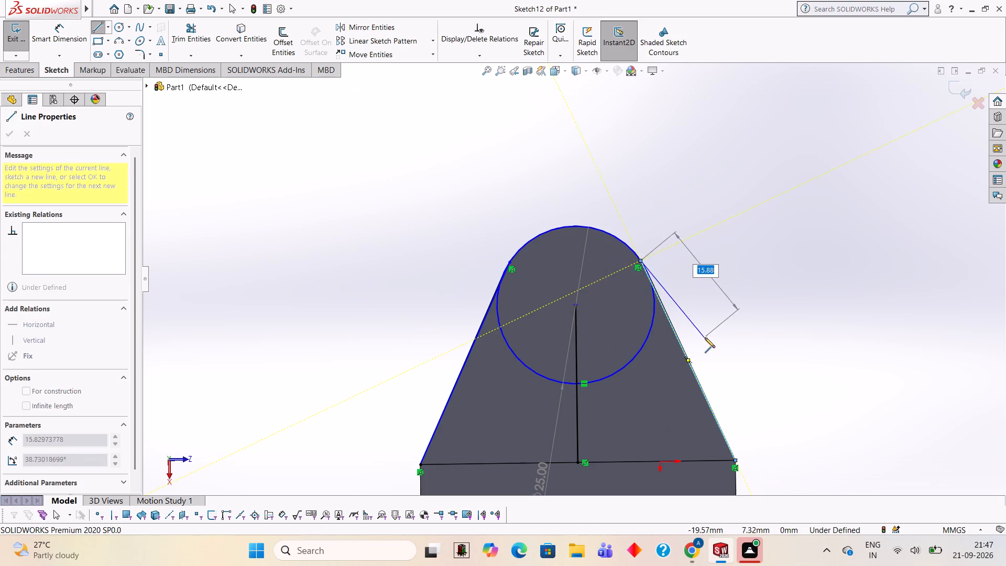
key("Escape")
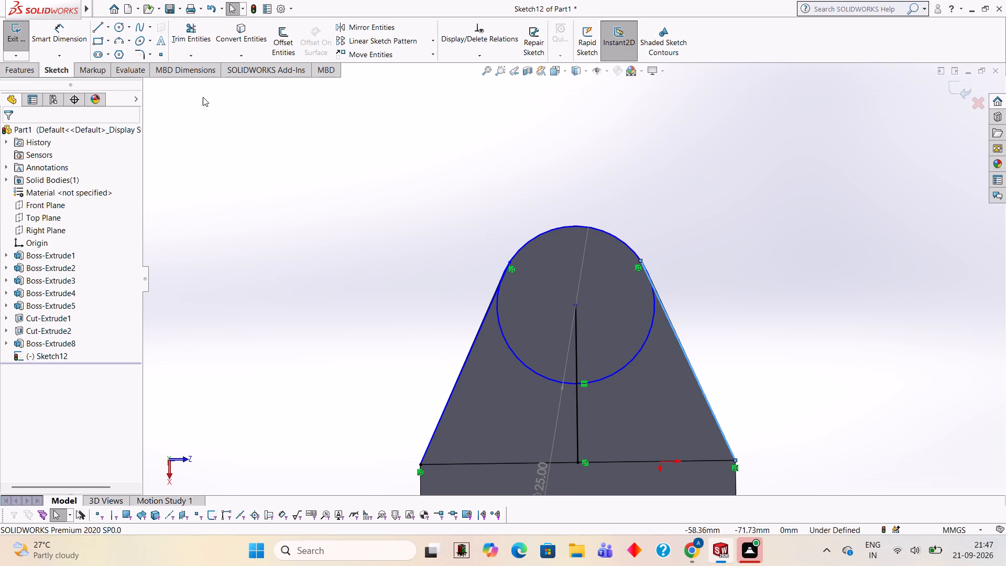
Trim away the circle's two flange-side arcs and the centre line.
left_click(203, 45)
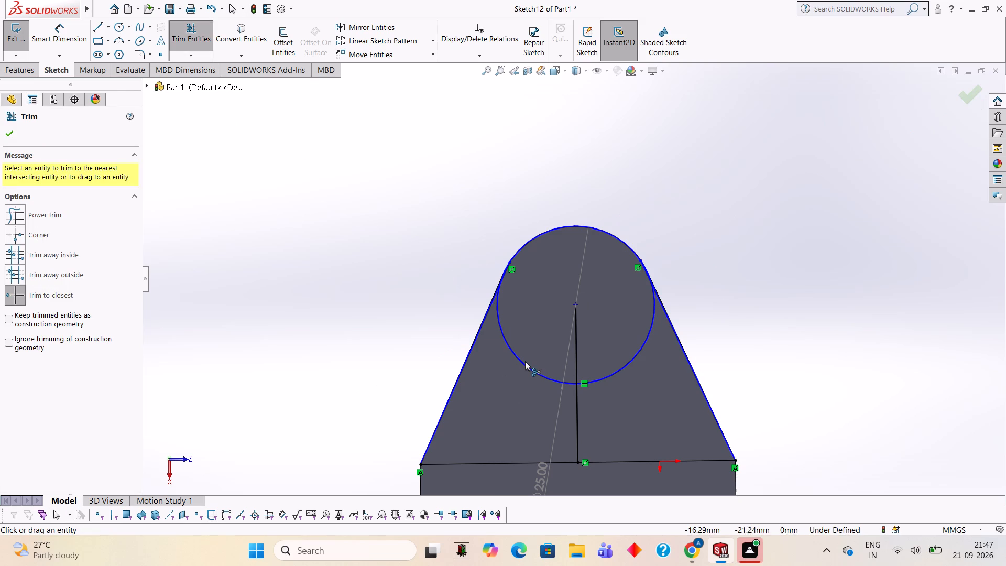
left_click(530, 368)
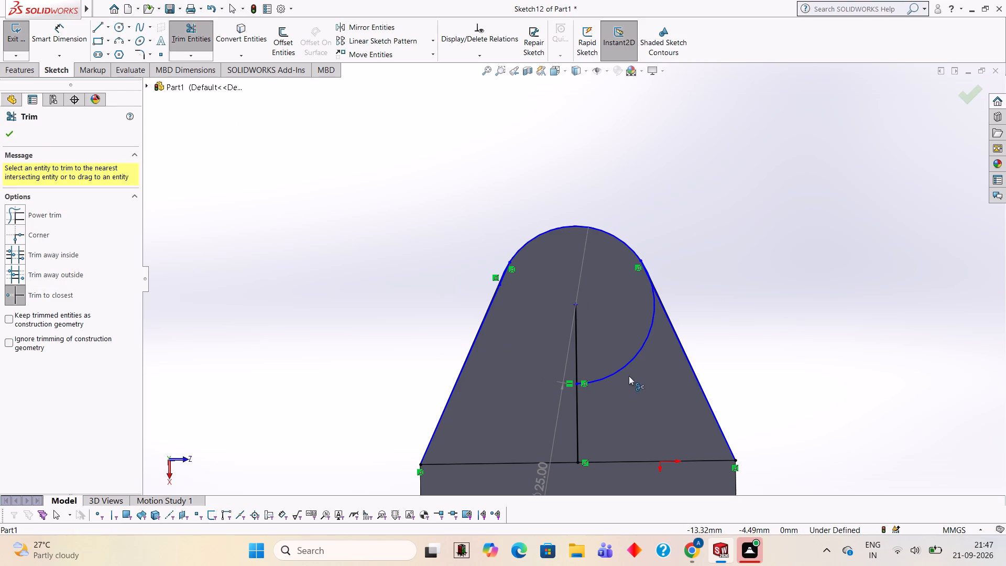
left_click(618, 370)
left_click(577, 354)
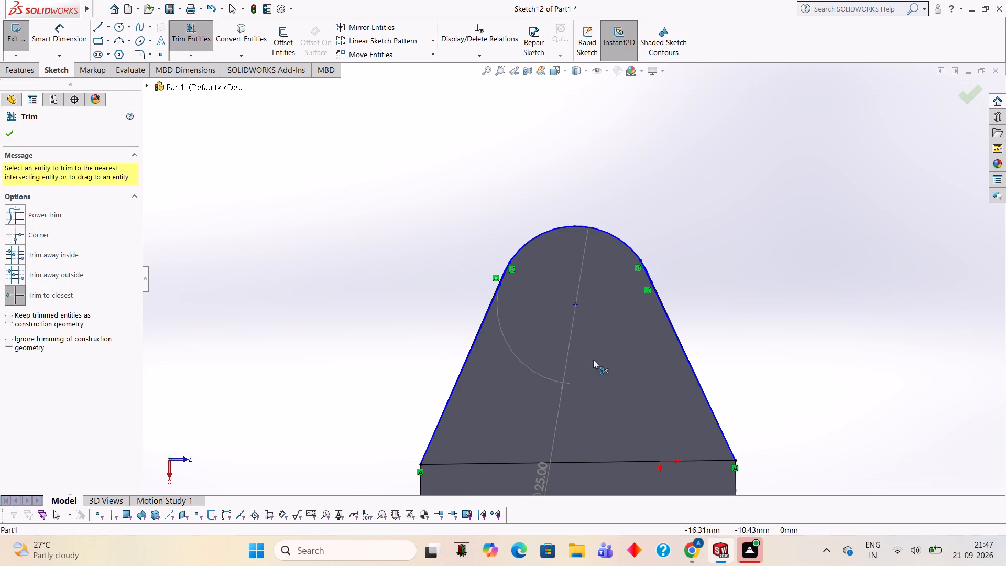
Trim away the short leftover arc bulging outside each slanted line where it meets the rounded tip.
scroll(593, 358, "up", 2)
middle_click_drag(591, 339, 631, 438)
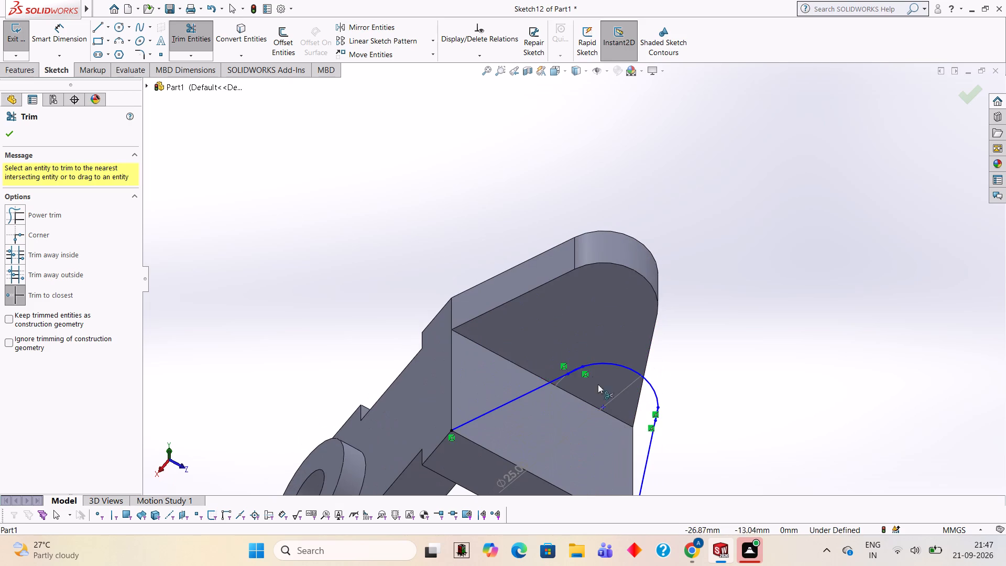
scroll(588, 373, "down", 4)
scroll(556, 340, "down", 8)
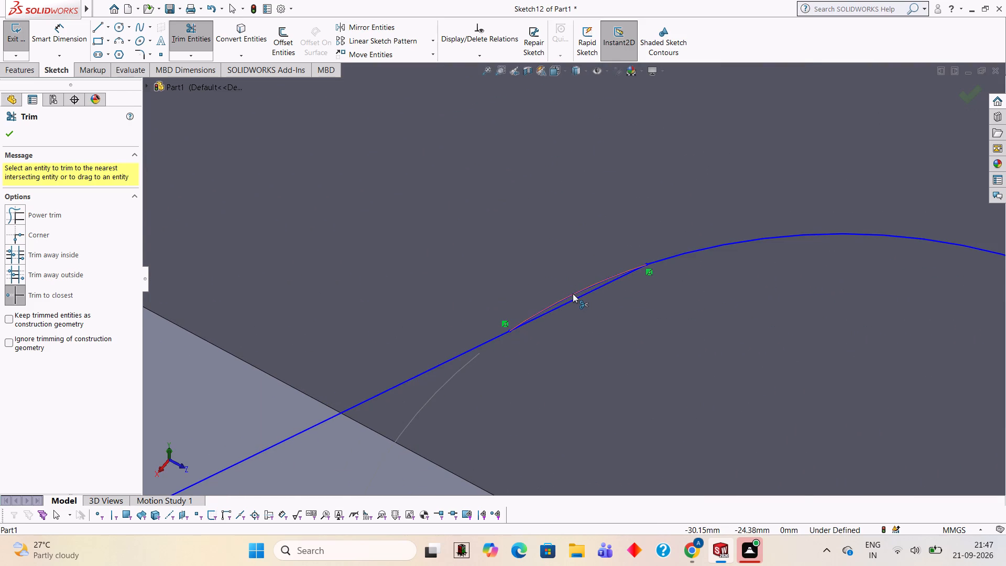
left_click(573, 293)
scroll(589, 316, "up", 7)
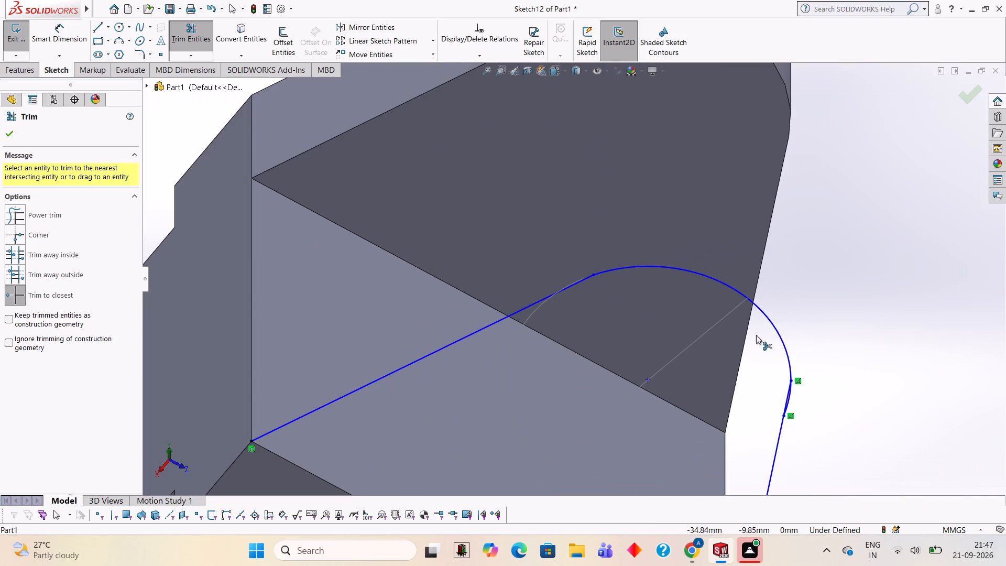
middle_click_drag(760, 336, 688, 284)
scroll(562, 341, "down", 7)
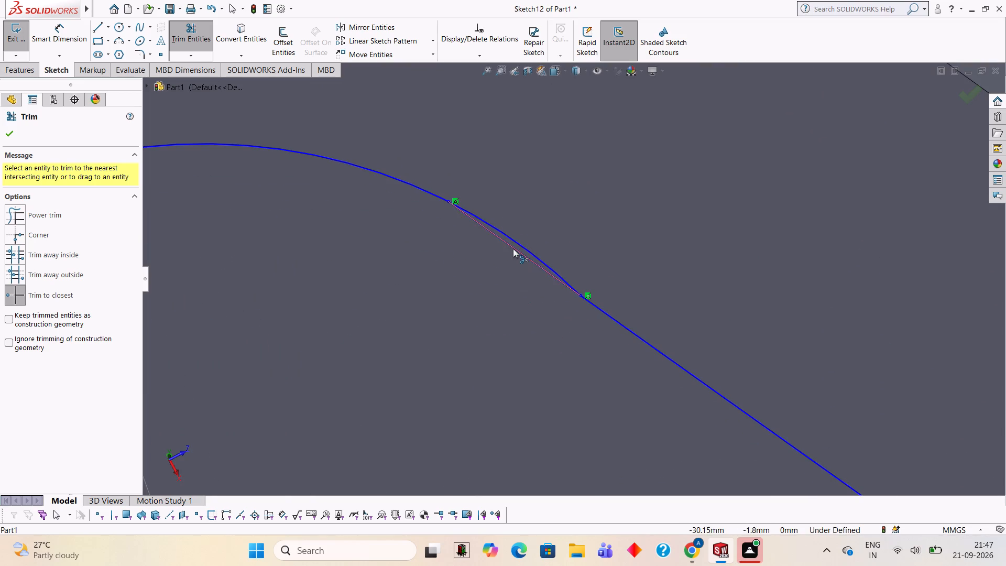
left_click(517, 241)
scroll(518, 245, "up", 11)
middle_click_drag(513, 323, 549, 276)
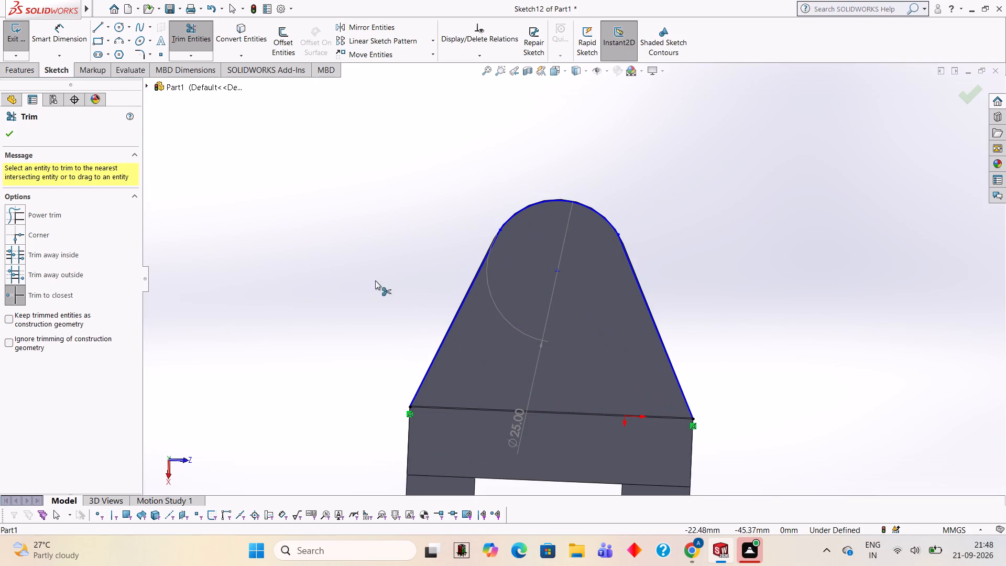
Close the extension profile with a 50 mm line along the flange edge, joining the open ends of the two slanted lines.
middle_click_drag(808, 262, 802, 324)
middle_click_drag(778, 291, 777, 260)
left_click(94, 26)
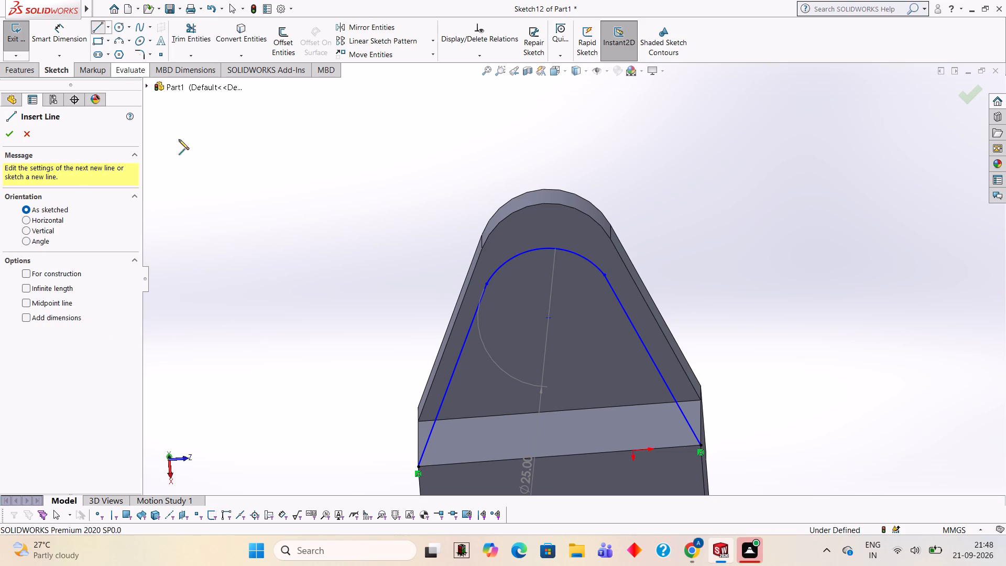
left_click(418, 465)
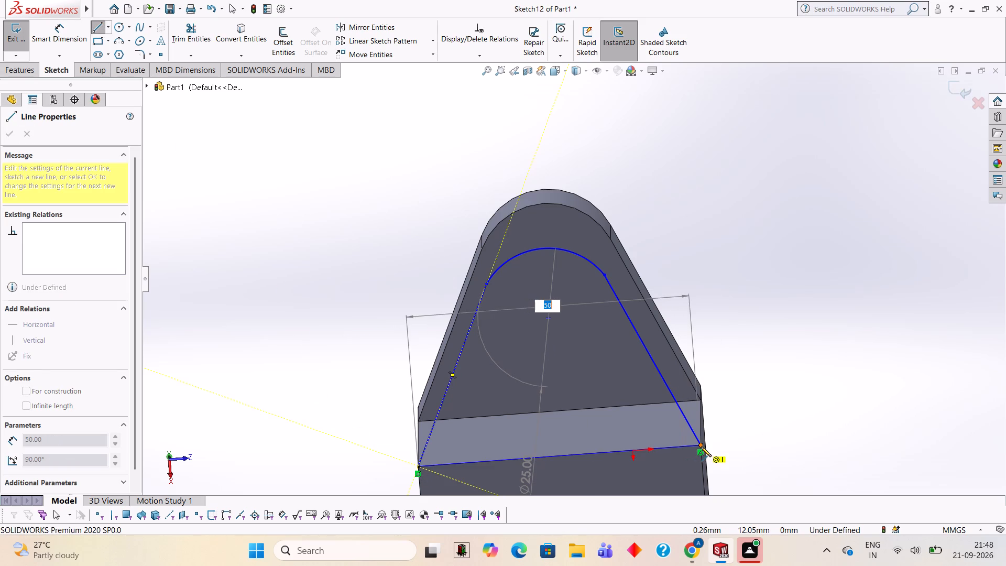
left_click(701, 447)
key("Escape")
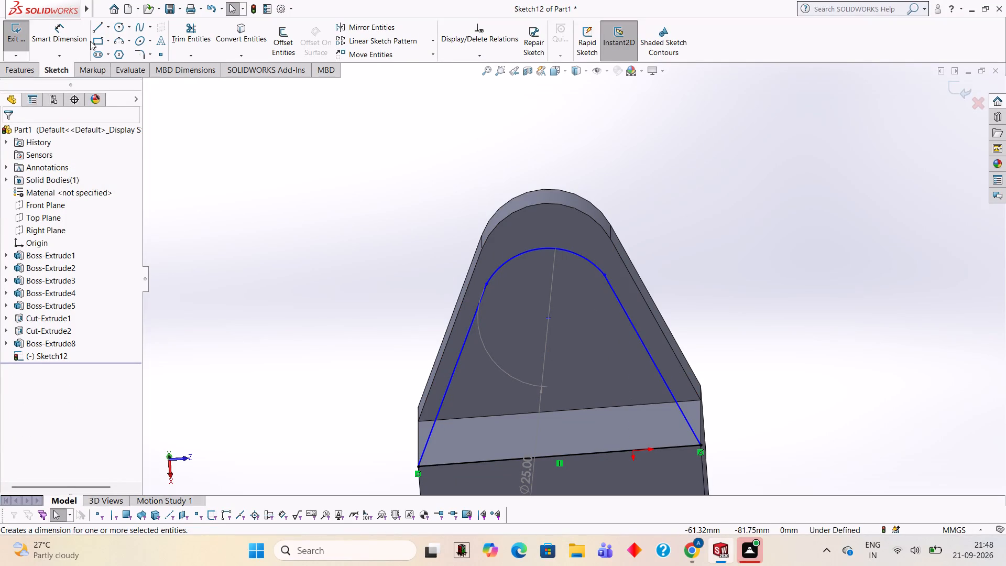
Extrude the closed tapered profile 12 mm in the reversed direction, toward the opposite extension, merged with the part.
left_click(35, 64)
left_click(32, 49)
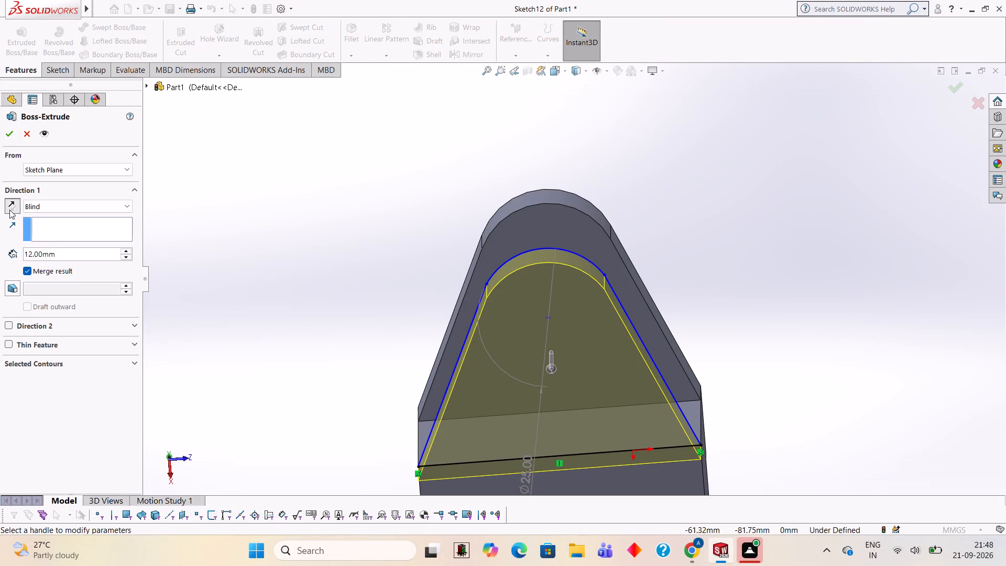
left_click(9, 210)
left_click(6, 133)
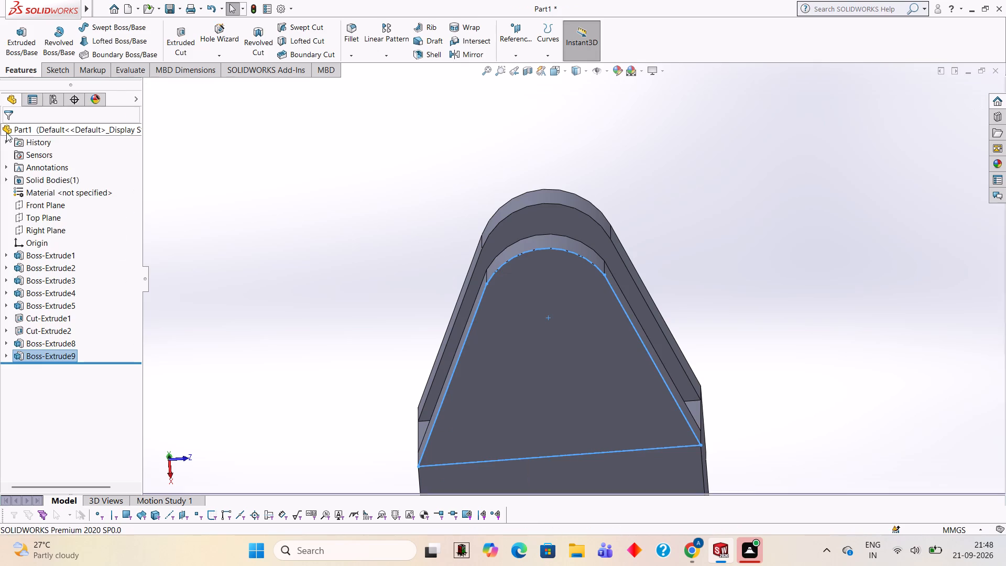
Examine the part from several angles, including both tapered extensions and the bossed plates.
left_click(324, 206)
middle_click_drag(324, 206, 409, 300)
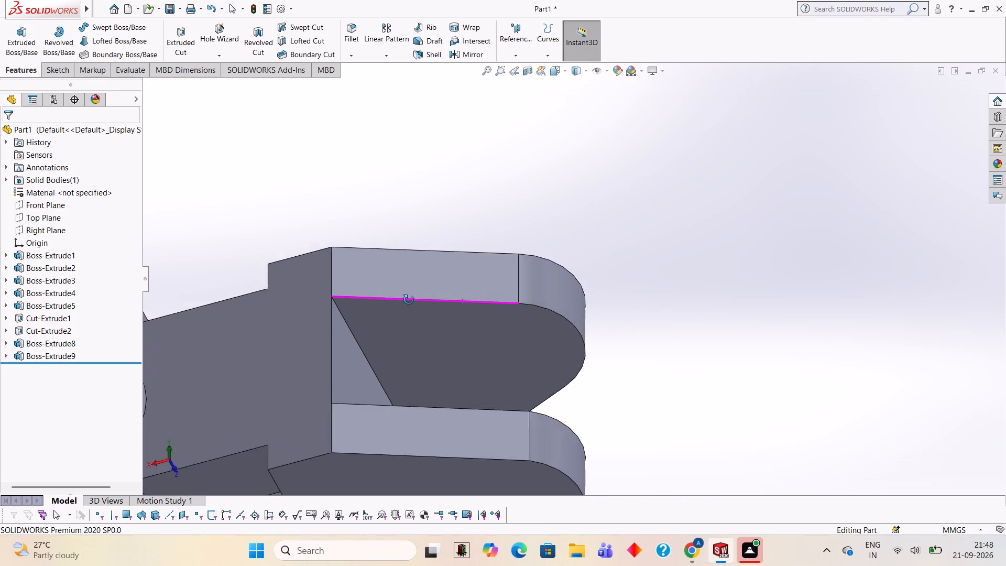
middle_click_drag(409, 300, 396, 226)
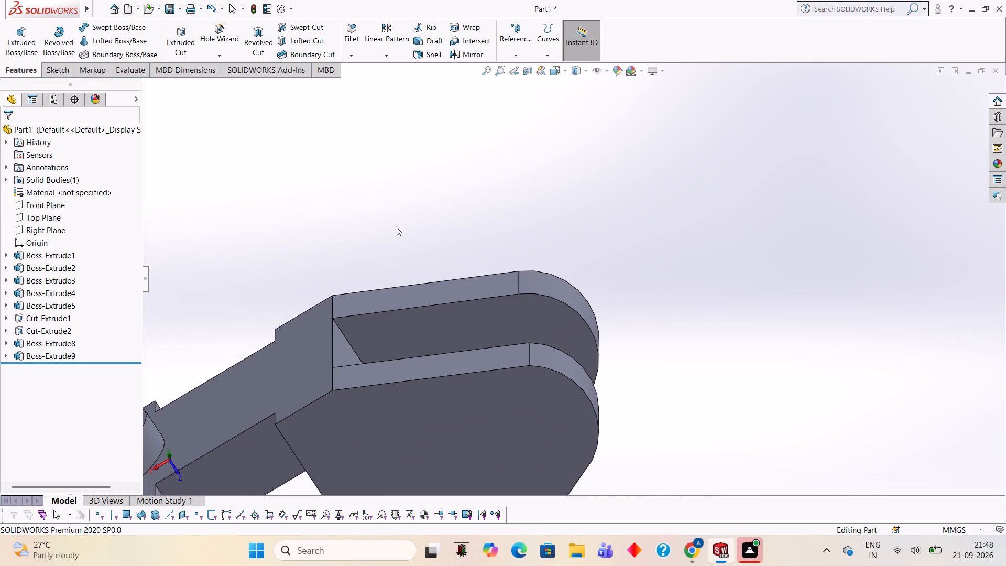
scroll(560, 266, "up", 6)
middle_click_drag(576, 271, 597, 307)
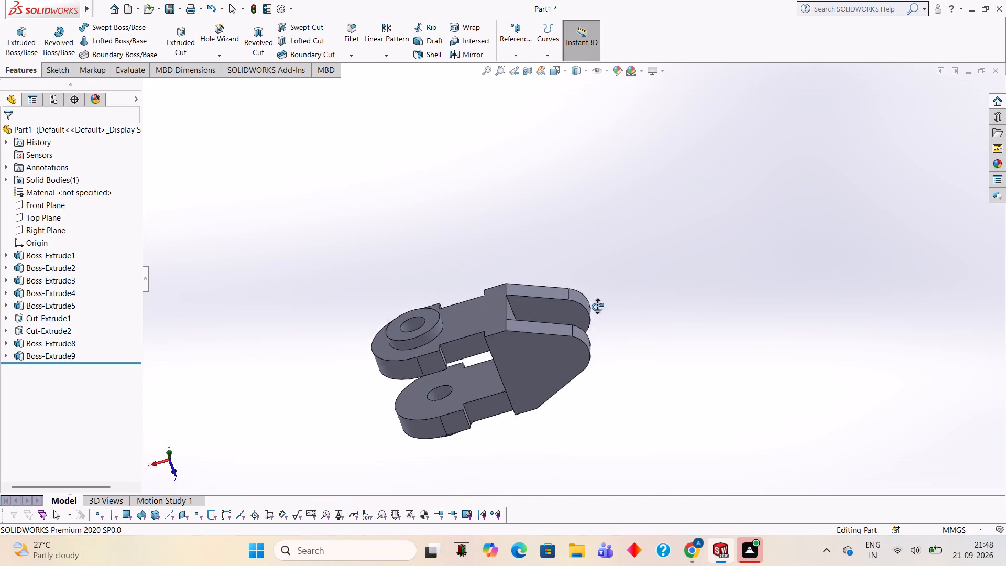
middle_click_drag(597, 307, 801, 339)
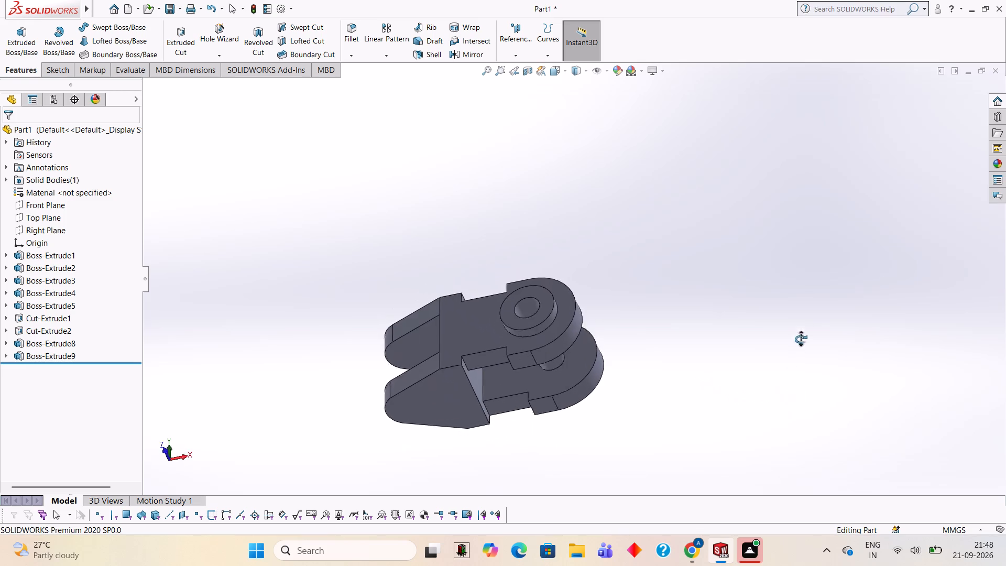
middle_click_drag(801, 339, 818, 258)
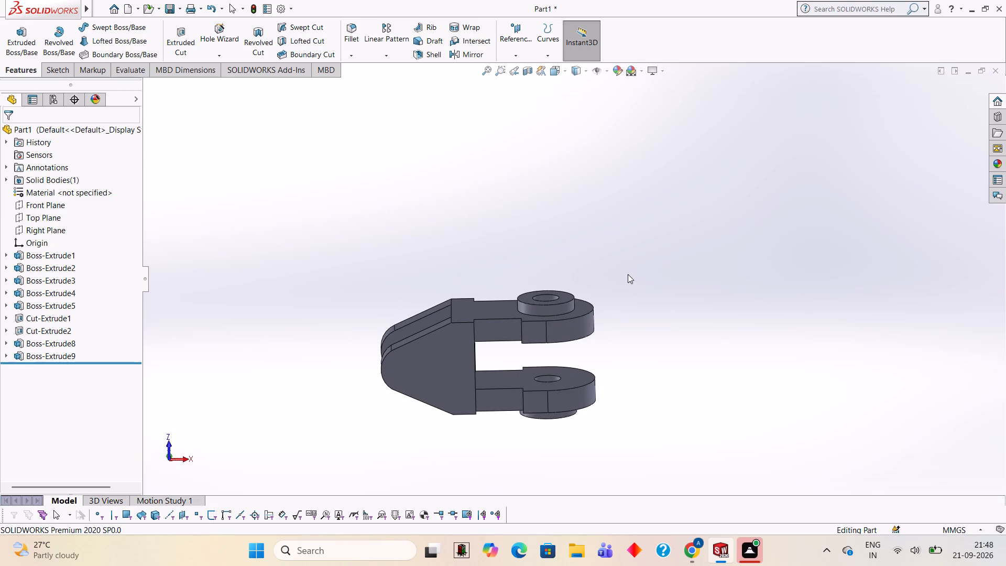
middle_click_drag(635, 280, 642, 419)
middle_click_drag(645, 288, 645, 412)
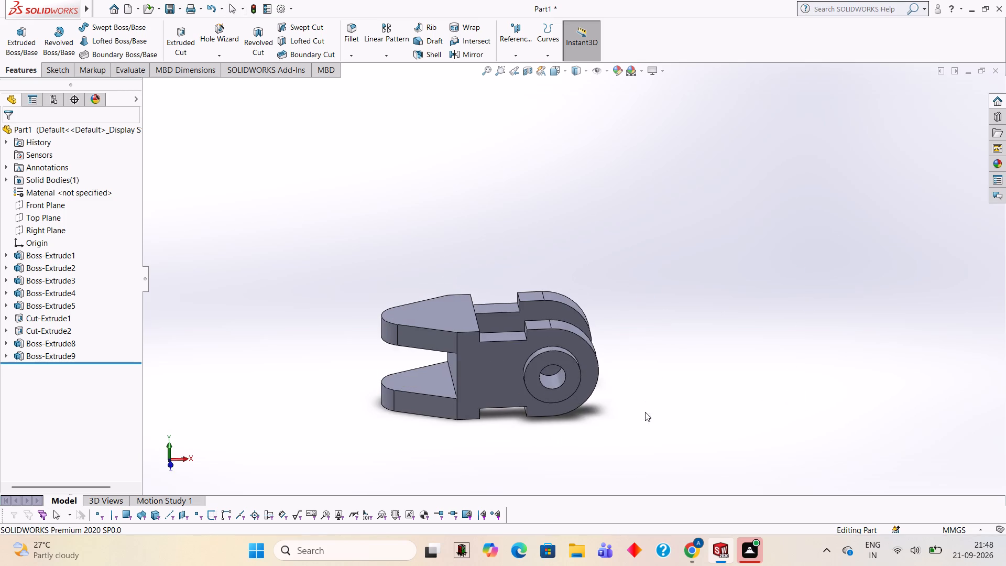
middle_click_drag(634, 267, 627, 389)
scroll(518, 385, "up", 1)
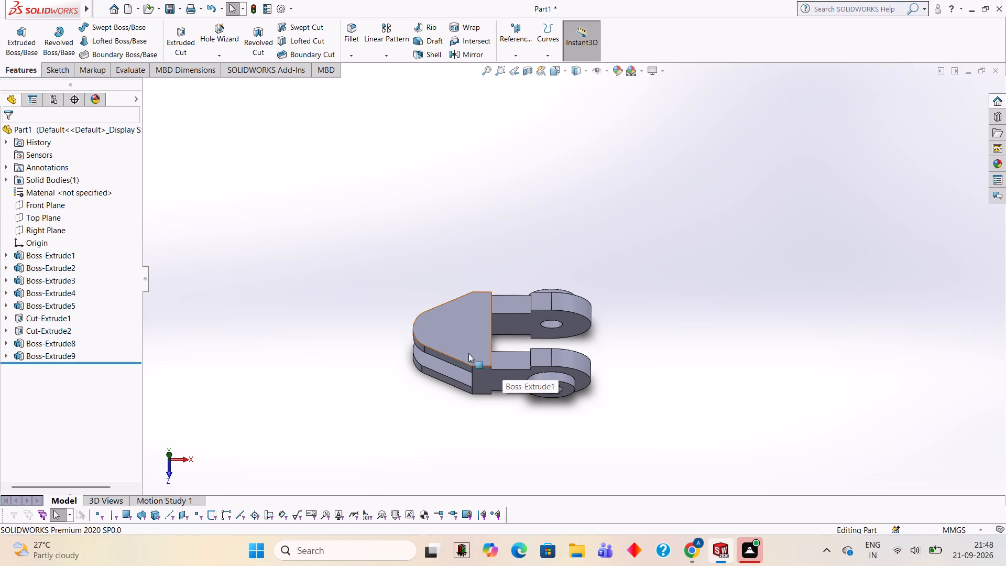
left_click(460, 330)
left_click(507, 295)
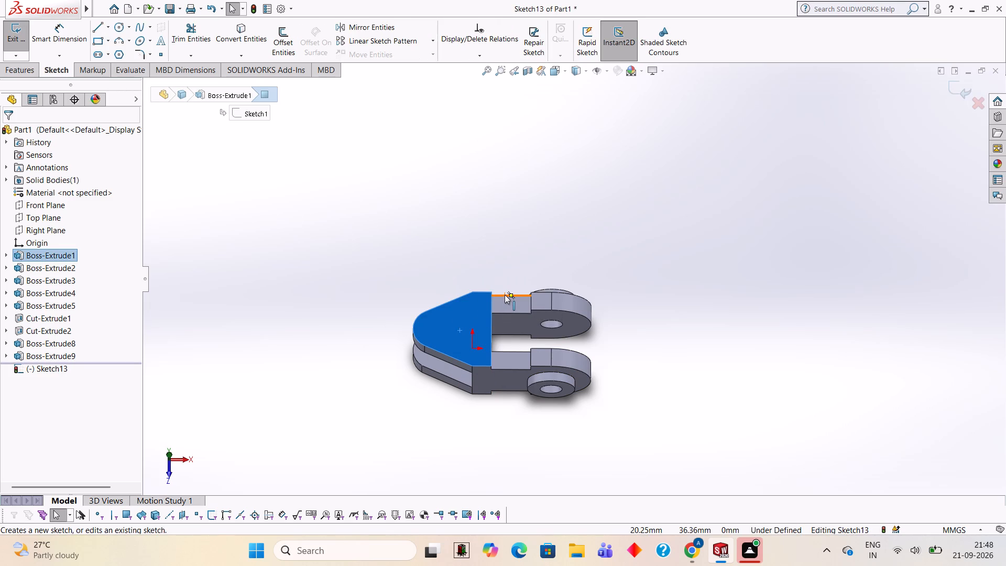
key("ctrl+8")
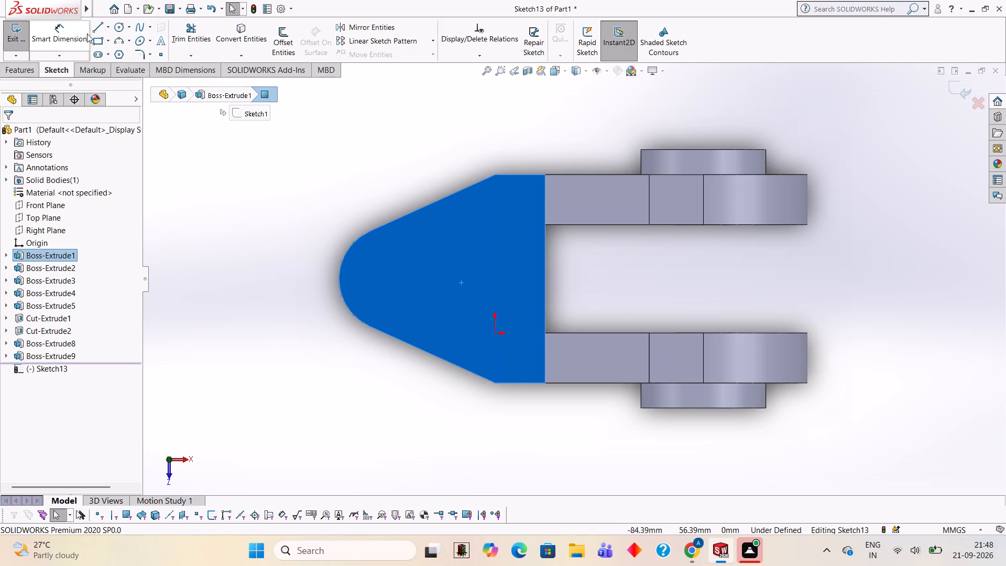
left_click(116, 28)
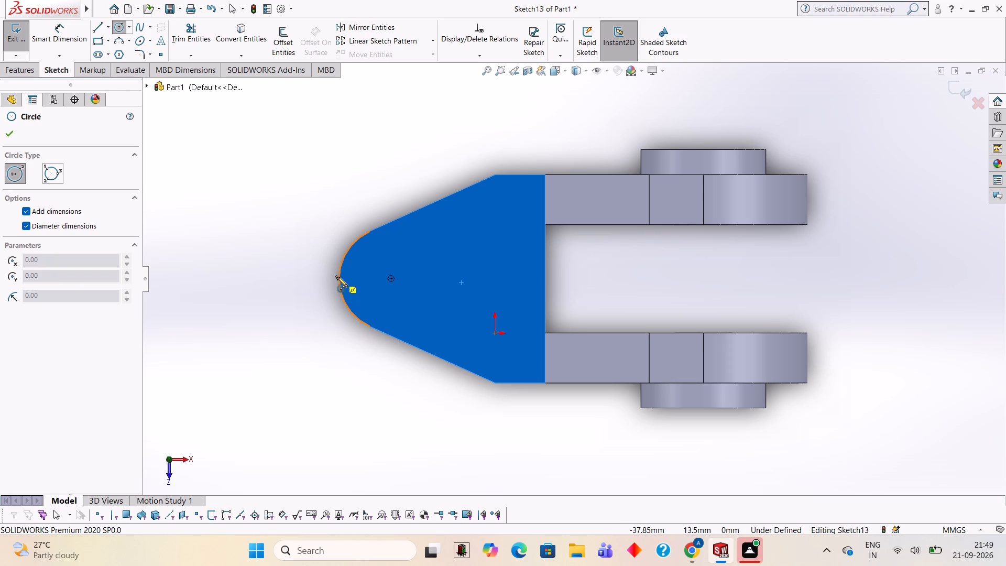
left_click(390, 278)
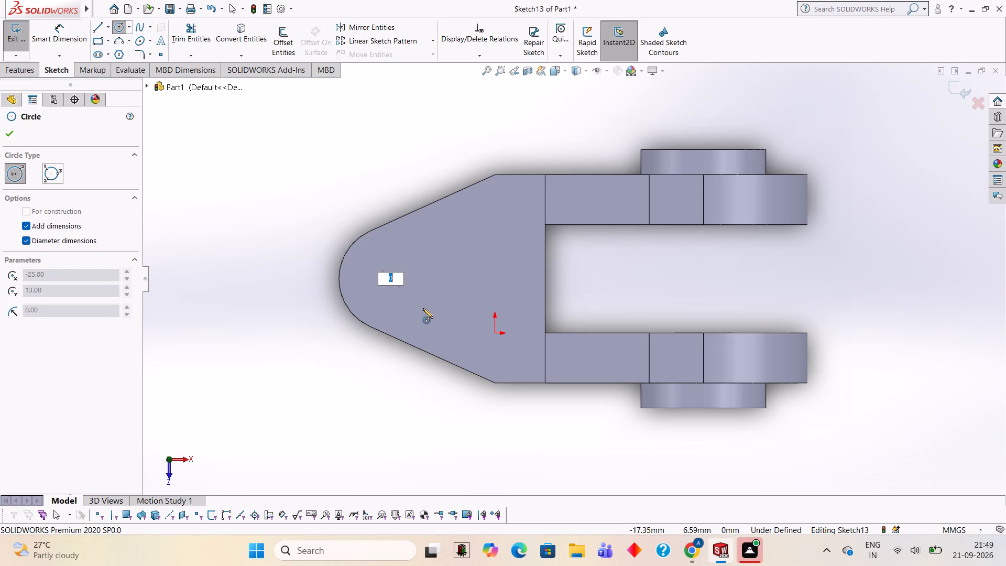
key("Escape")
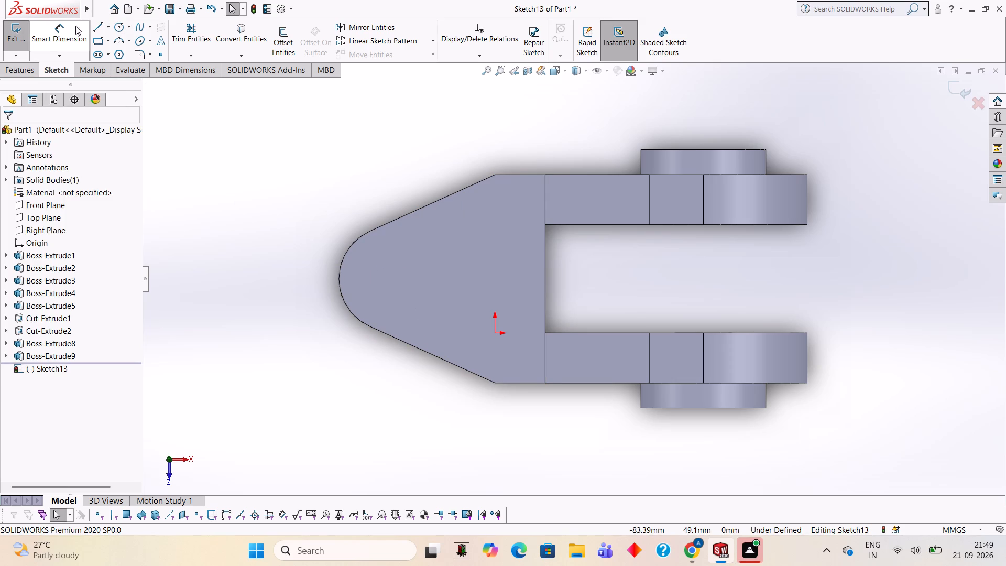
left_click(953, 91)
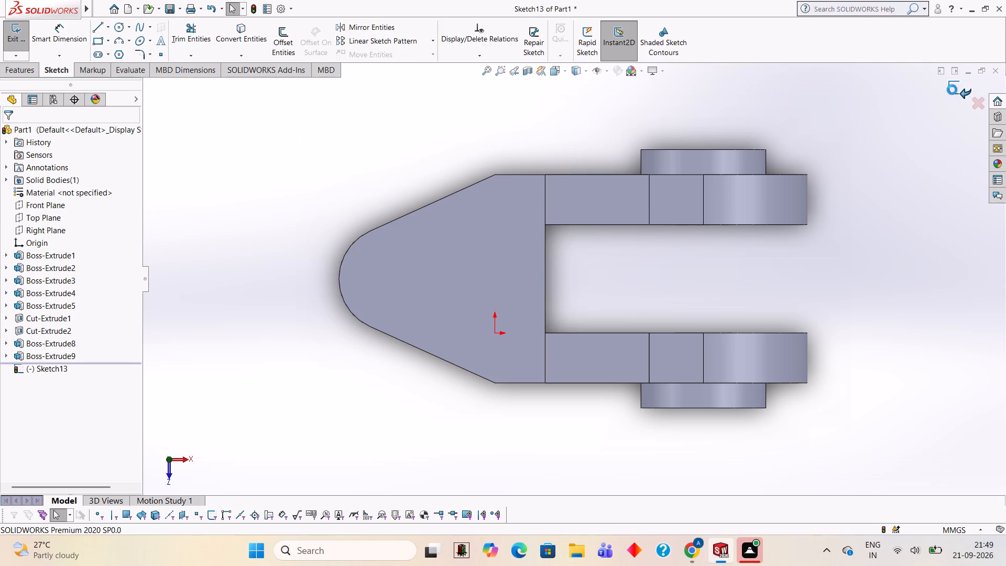
Start a sketch on the outer face of the tapered extension and draw a 12.50 mm diameter circle concentric with its rounded tip.
left_click(432, 278)
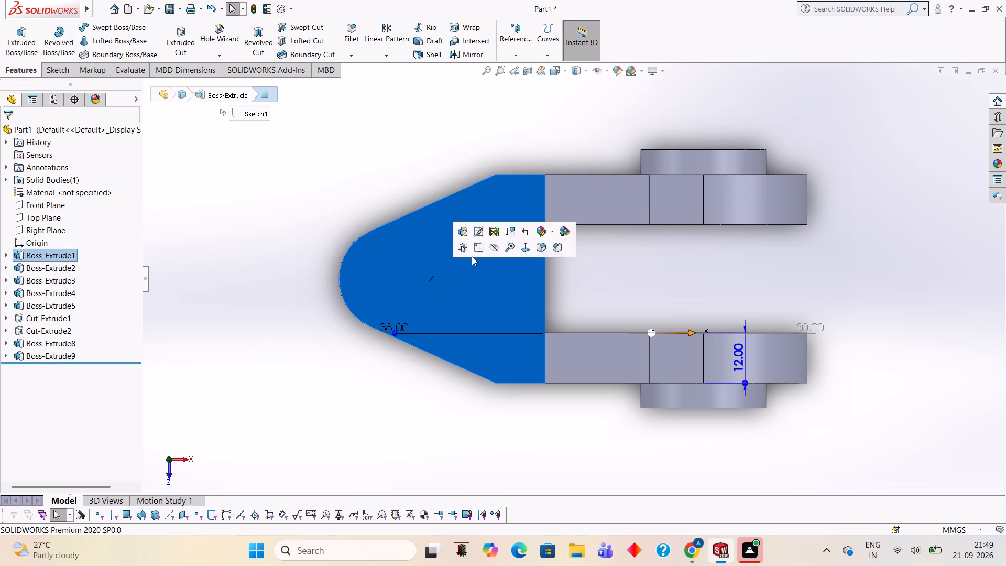
left_click(474, 253)
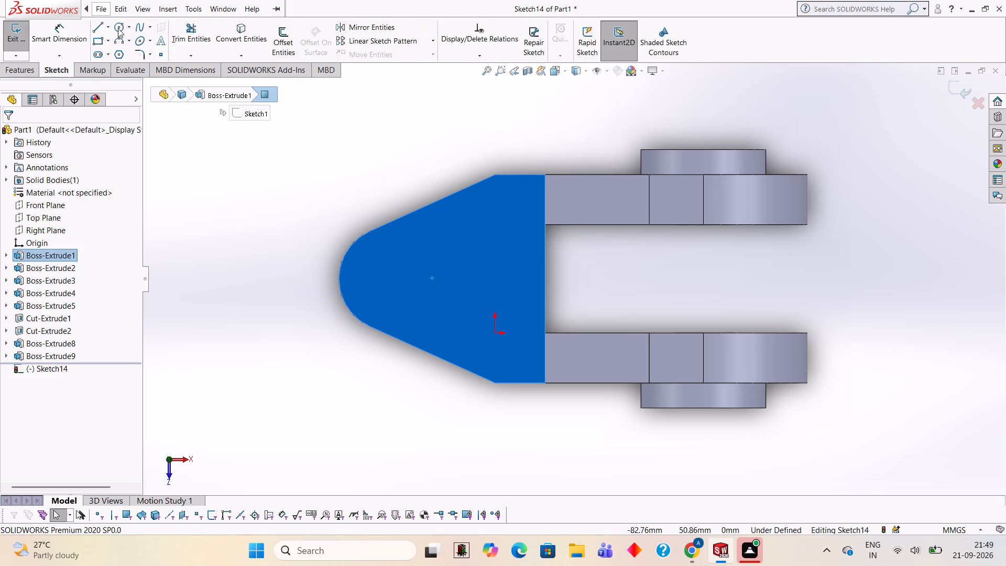
left_click(343, 146)
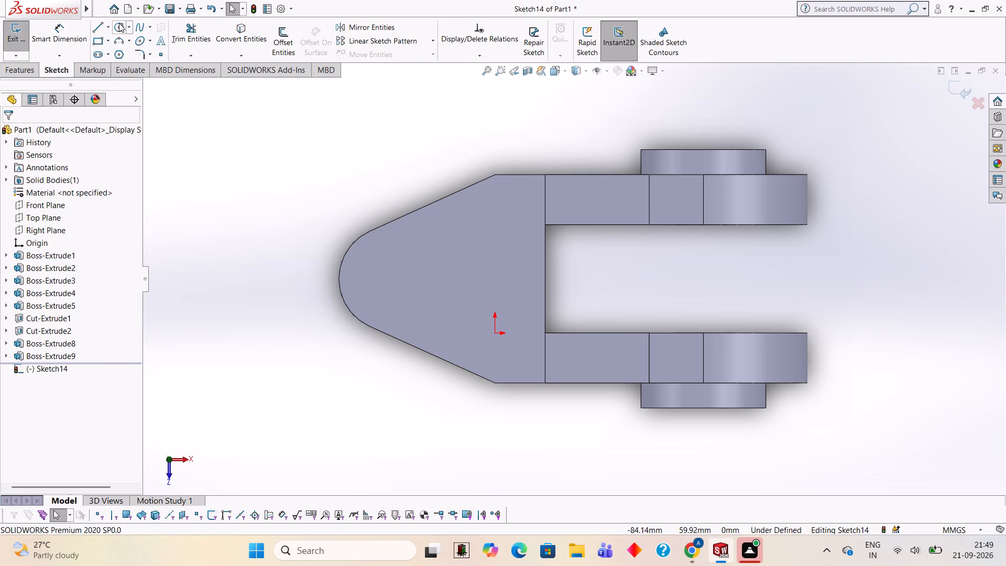
left_click(119, 23)
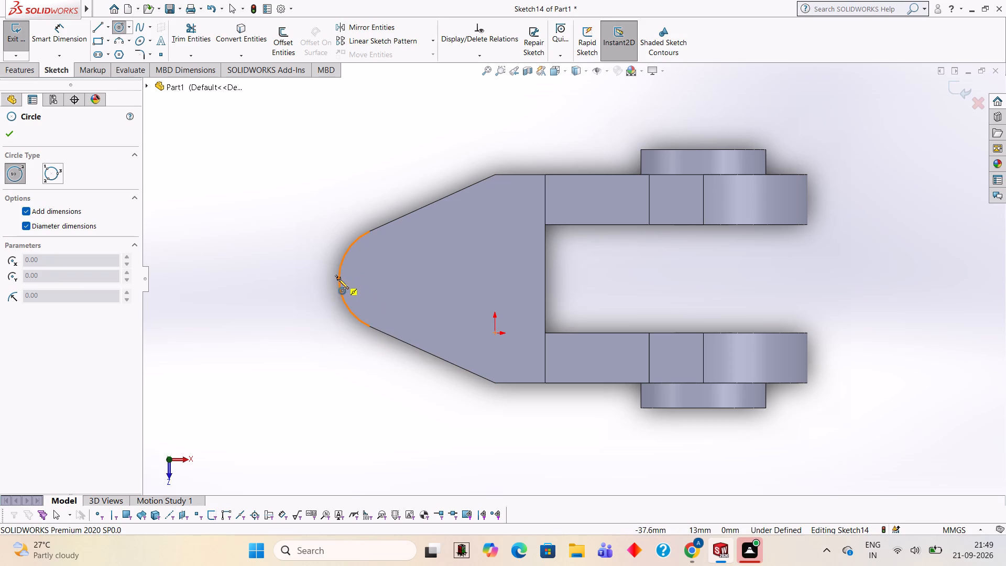
left_click(391, 278)
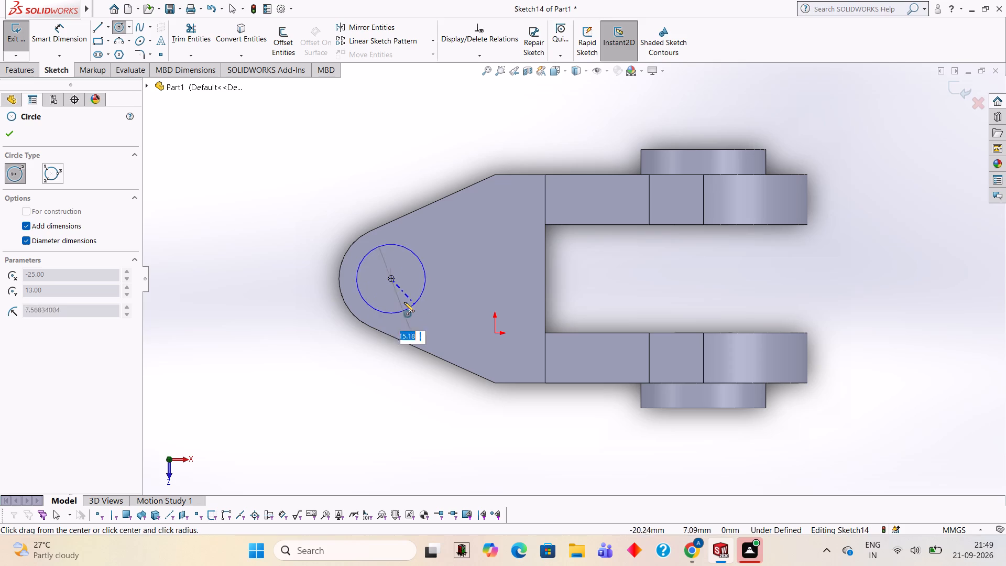
key("1")
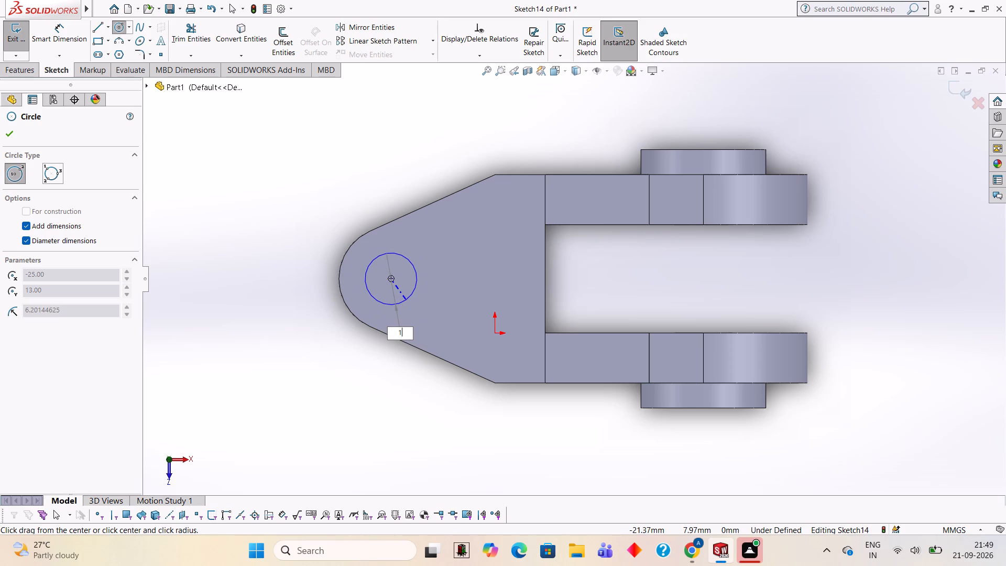
type("2.50")
key("Return")
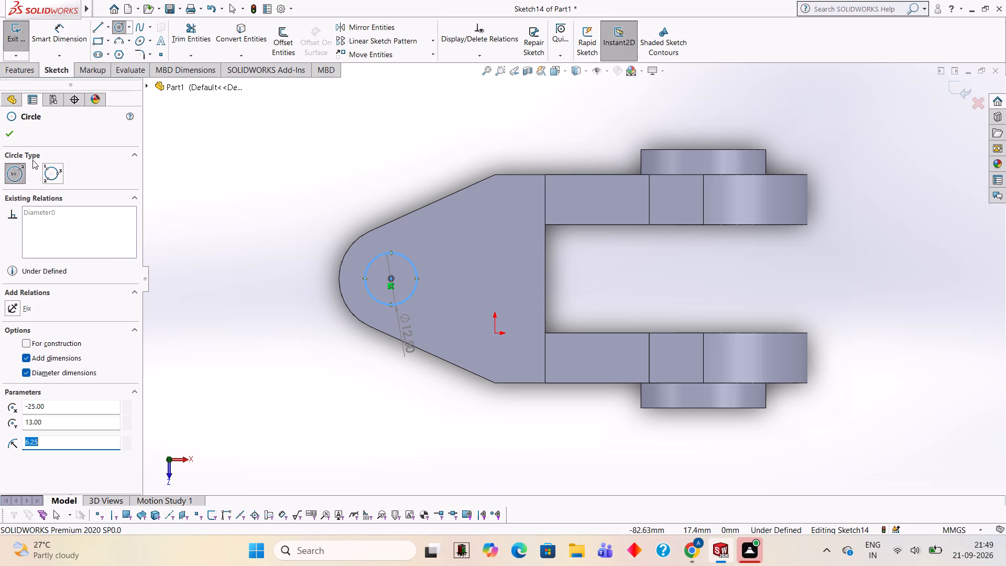
left_click(9, 131)
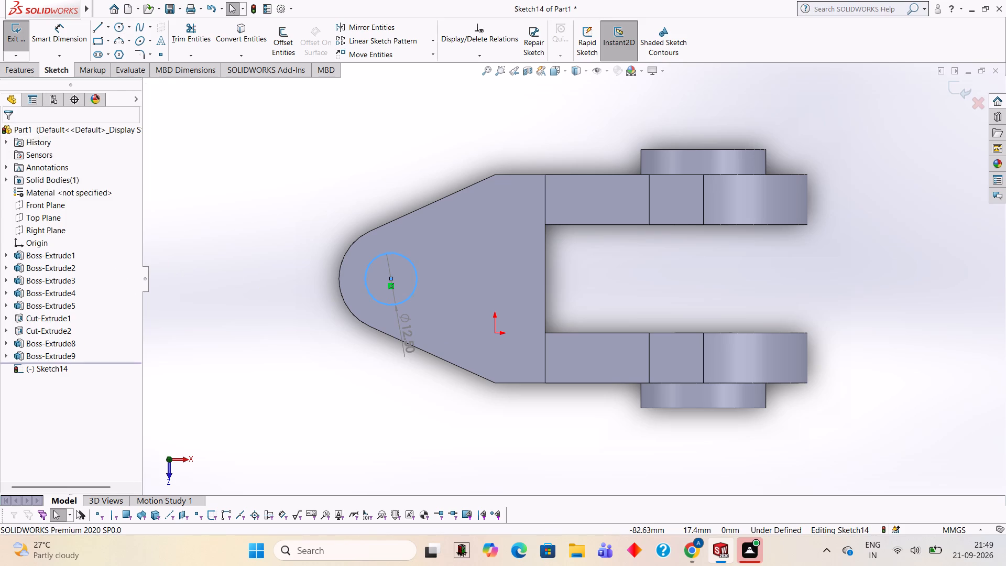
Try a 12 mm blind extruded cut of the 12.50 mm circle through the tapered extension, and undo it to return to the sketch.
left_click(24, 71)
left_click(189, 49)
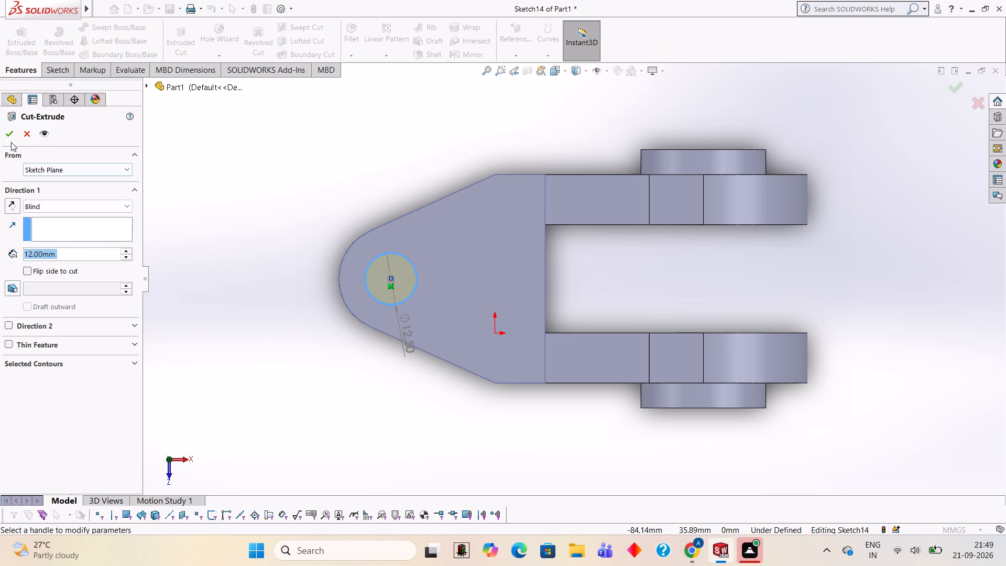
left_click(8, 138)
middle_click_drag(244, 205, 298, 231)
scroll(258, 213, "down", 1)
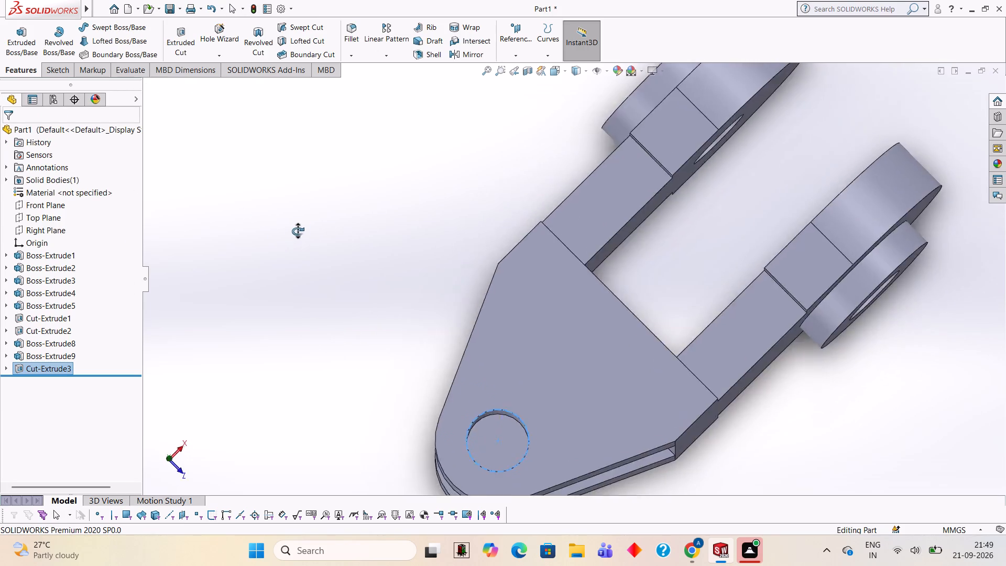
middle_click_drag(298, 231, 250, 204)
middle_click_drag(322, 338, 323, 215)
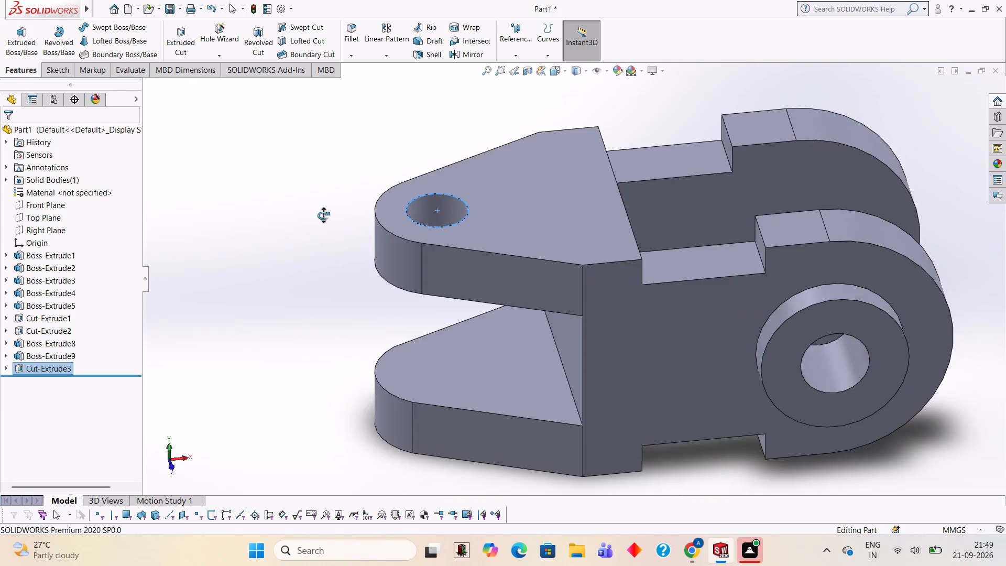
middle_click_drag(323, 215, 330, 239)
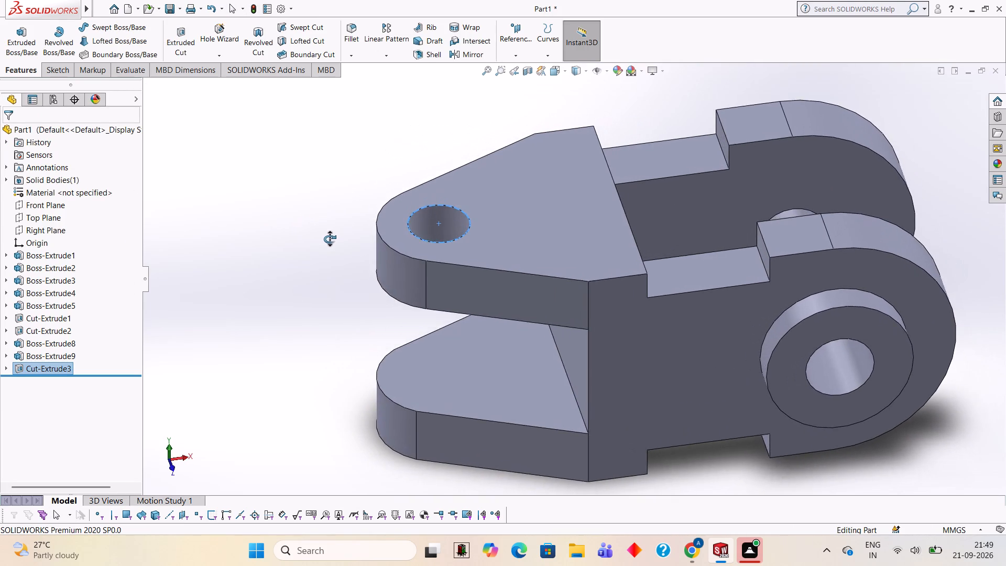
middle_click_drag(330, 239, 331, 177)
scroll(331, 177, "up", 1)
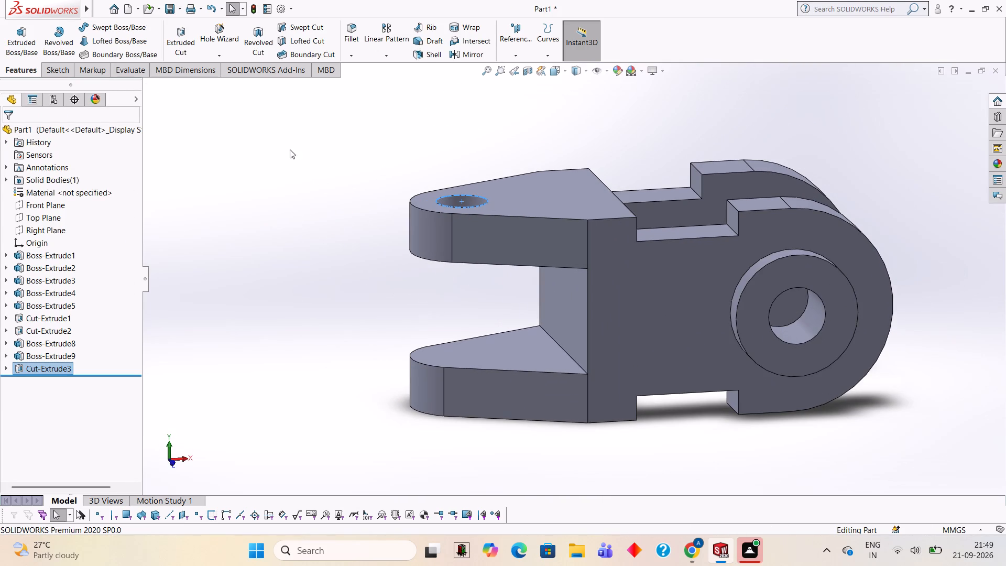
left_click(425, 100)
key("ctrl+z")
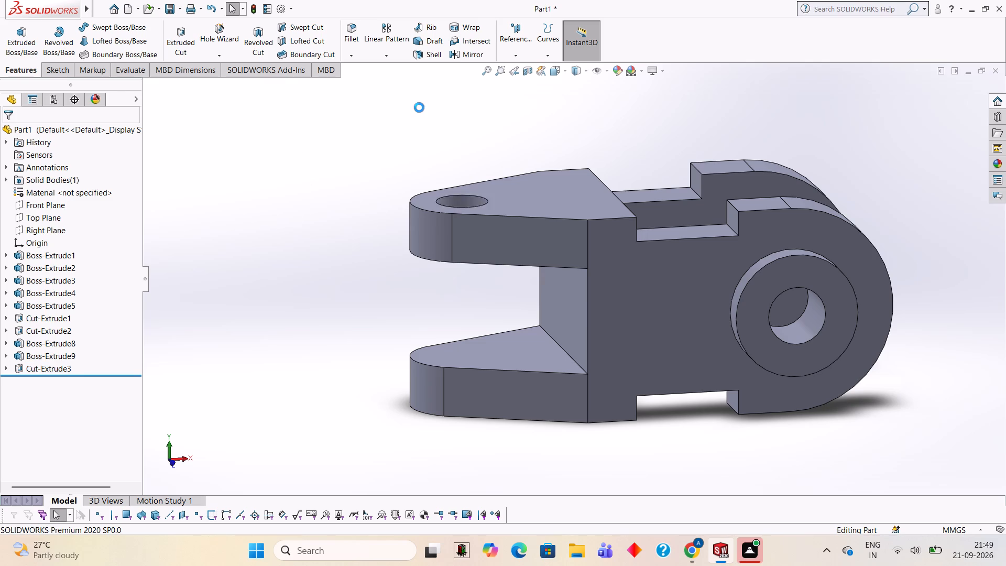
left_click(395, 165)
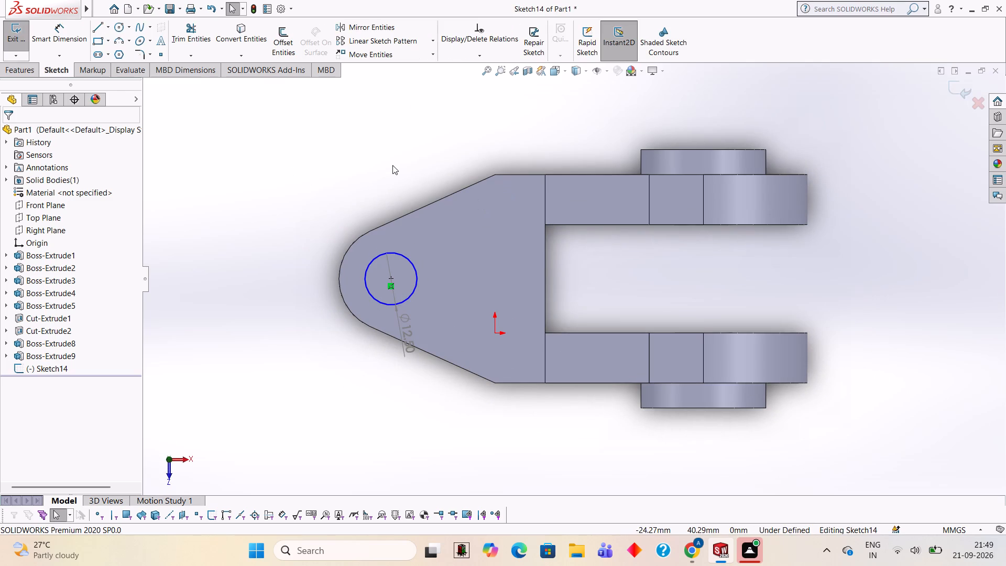
Undo the 12.50 mm circle on the tapered extension's outer face and leave the empty sketch.
key("ctrl+z")
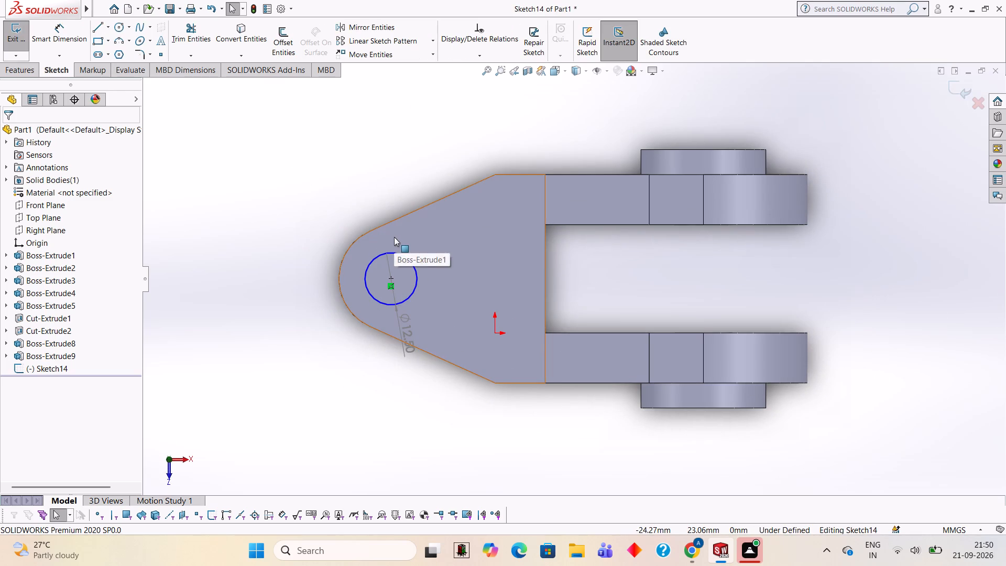
key("ctrl+z")
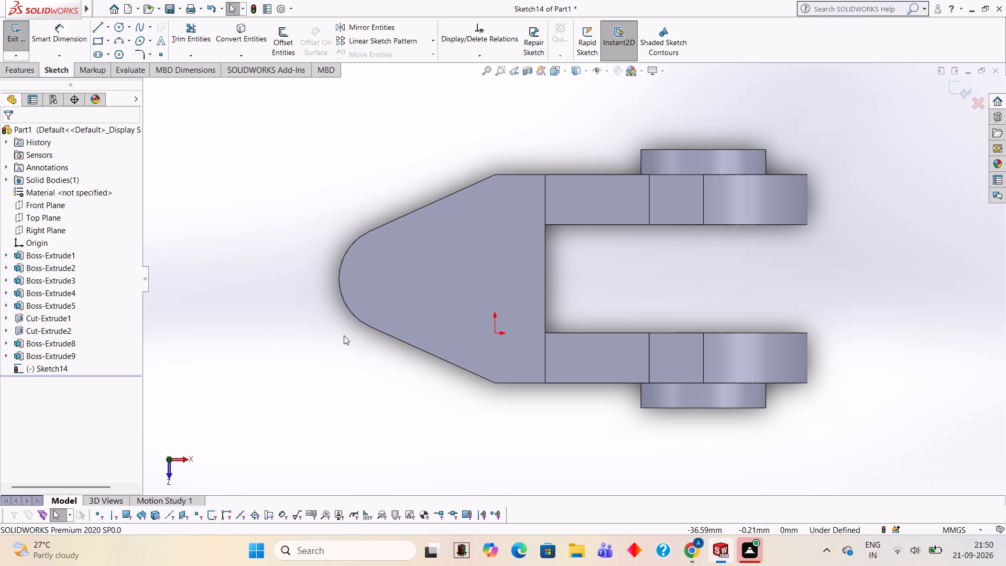
middle_click_drag(345, 336, 401, 152)
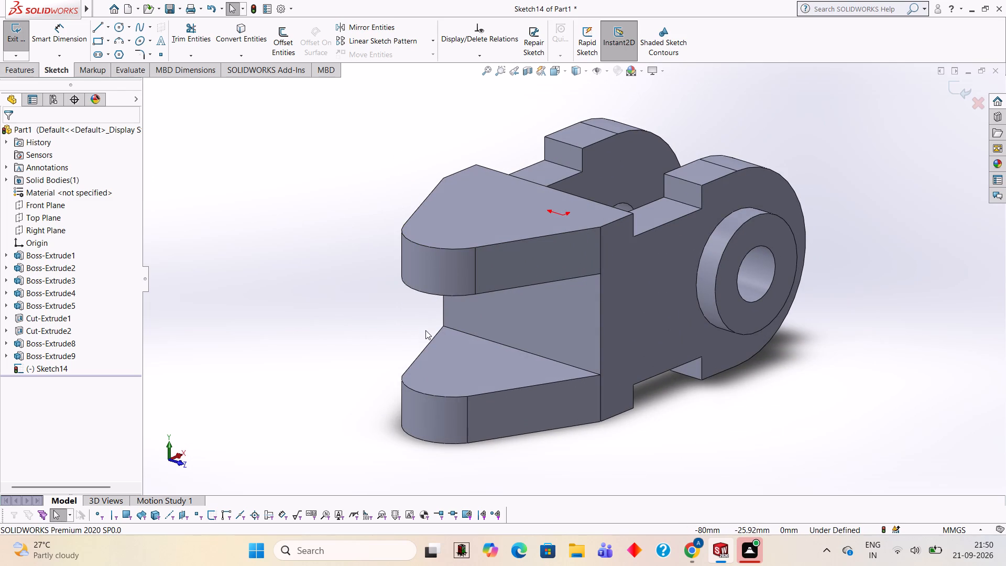
middle_click_drag(418, 312, 404, 167)
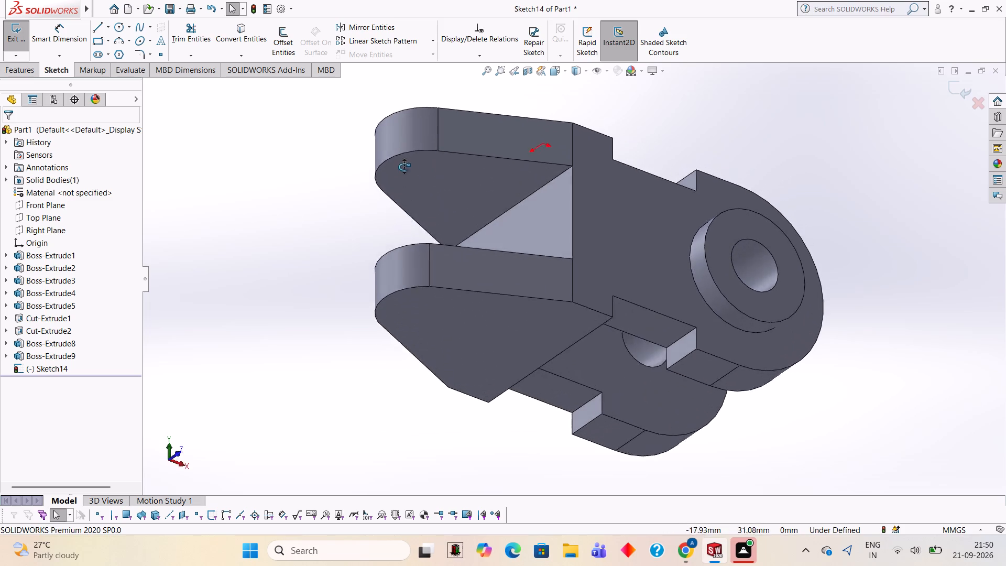
middle_click_drag(404, 167, 404, 134)
left_click(459, 157)
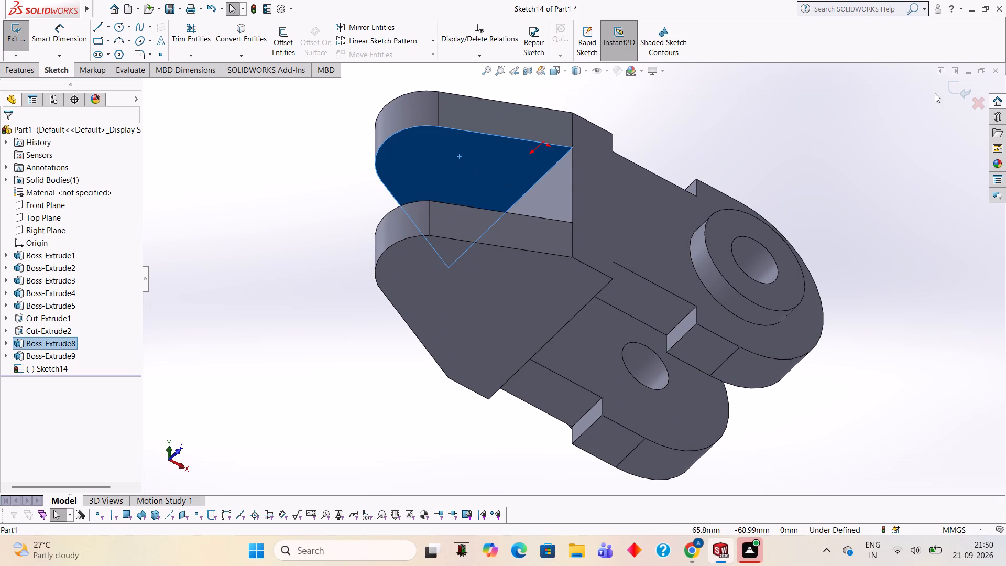
left_click(956, 83)
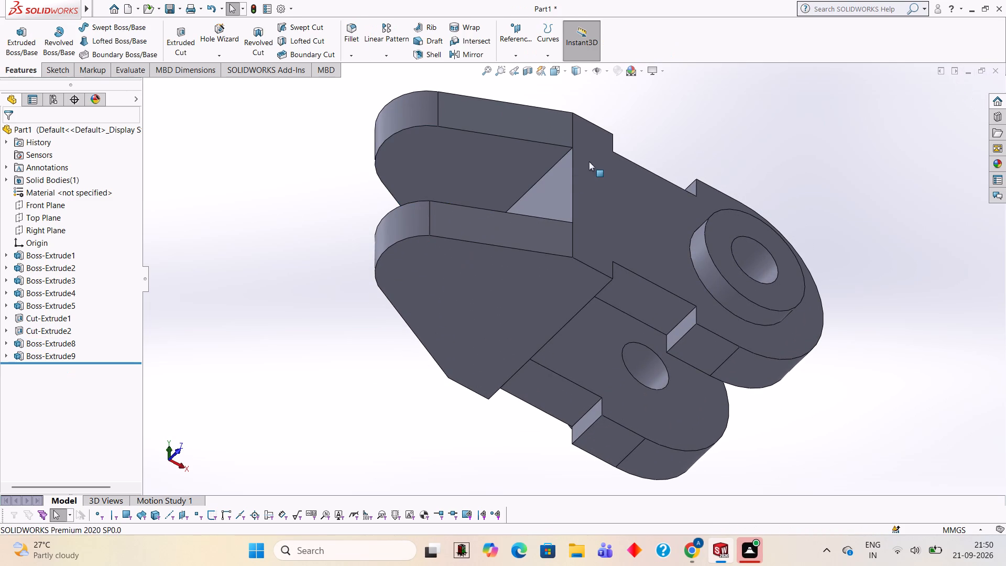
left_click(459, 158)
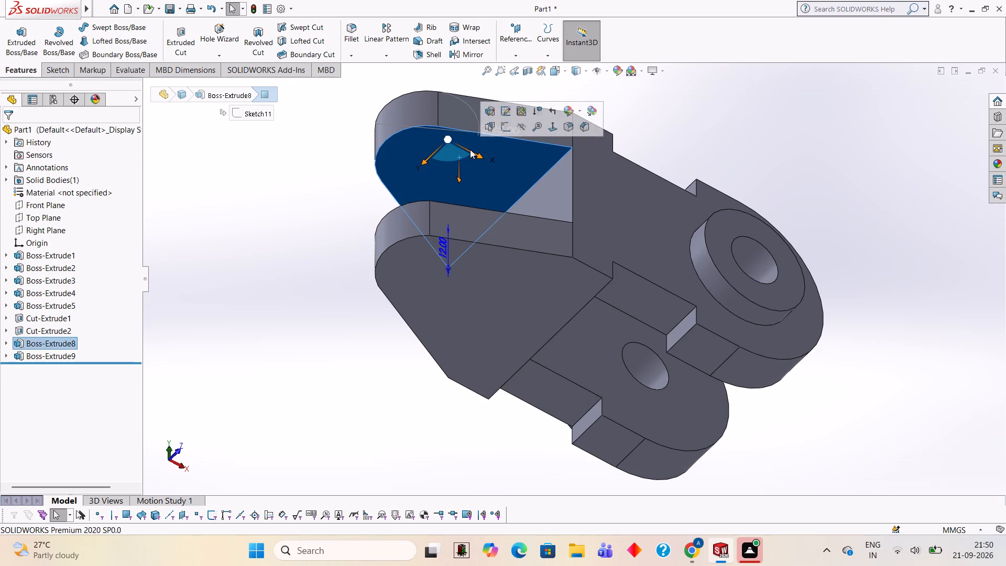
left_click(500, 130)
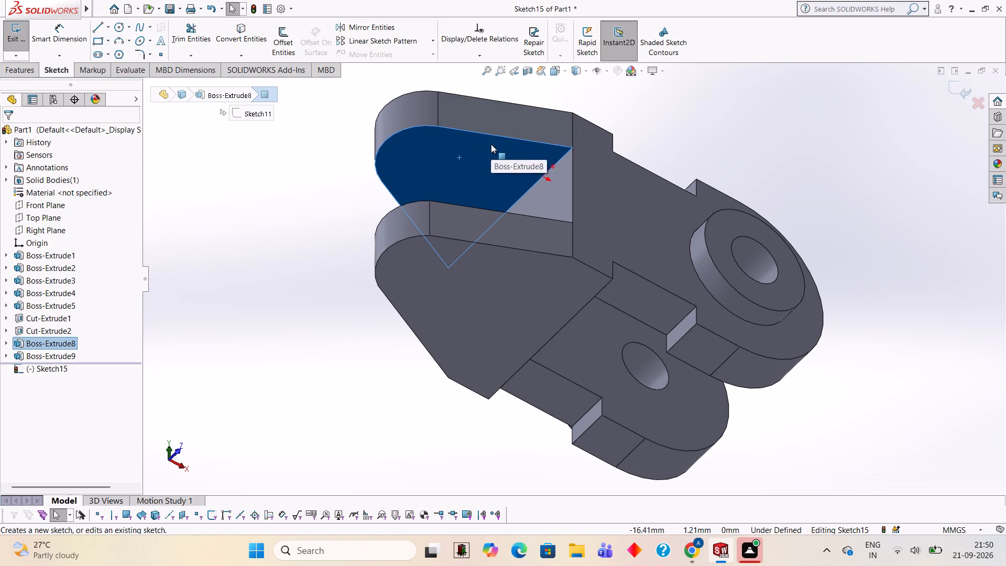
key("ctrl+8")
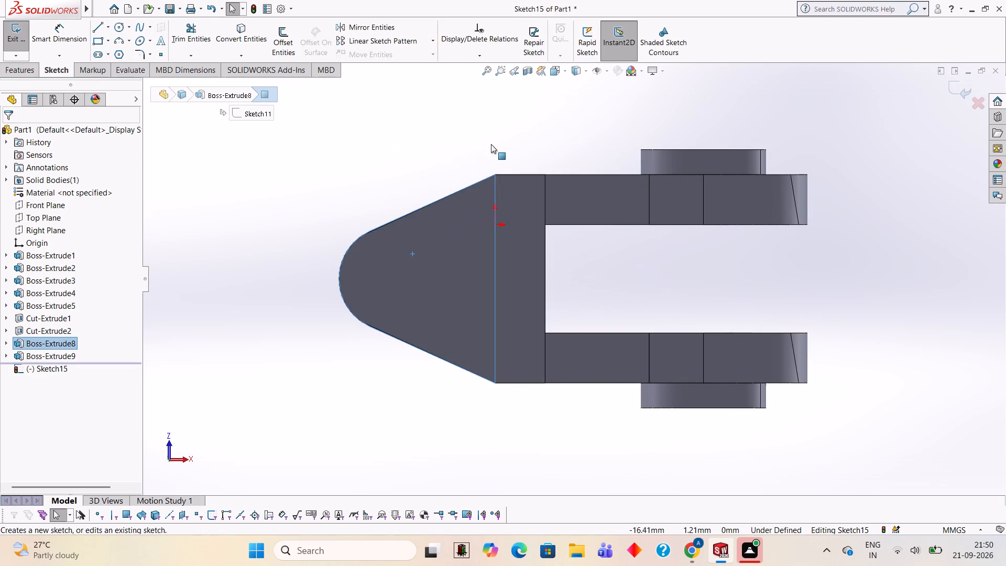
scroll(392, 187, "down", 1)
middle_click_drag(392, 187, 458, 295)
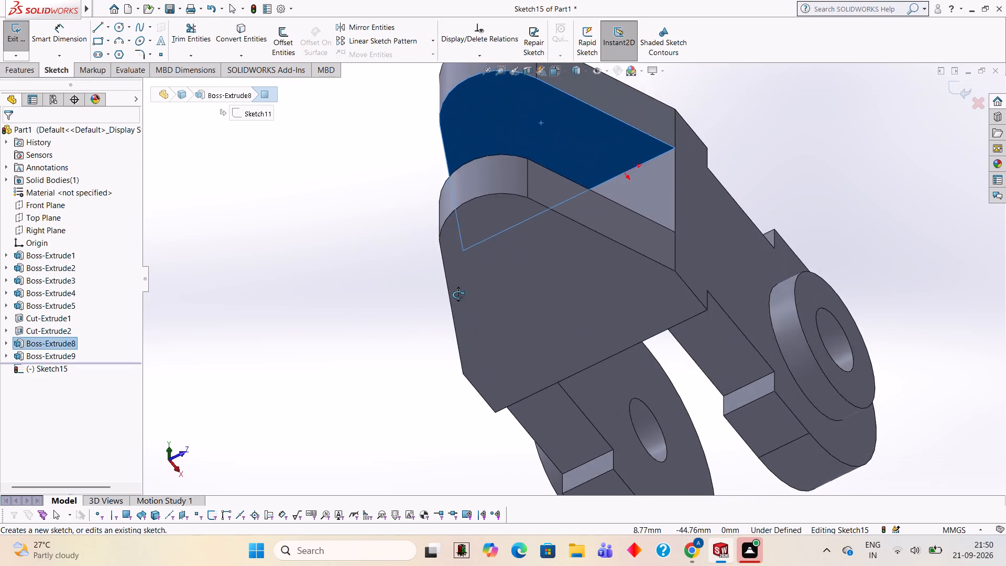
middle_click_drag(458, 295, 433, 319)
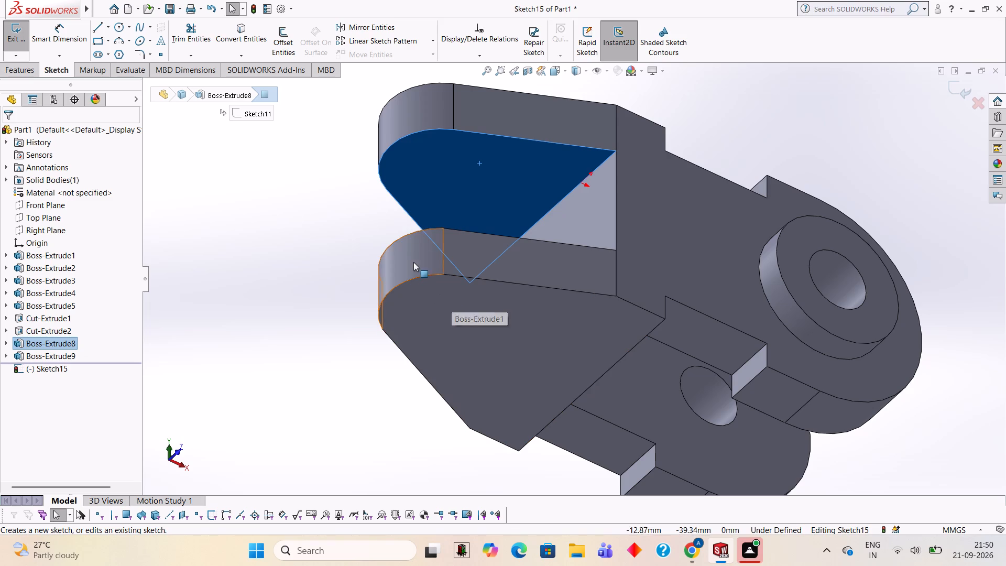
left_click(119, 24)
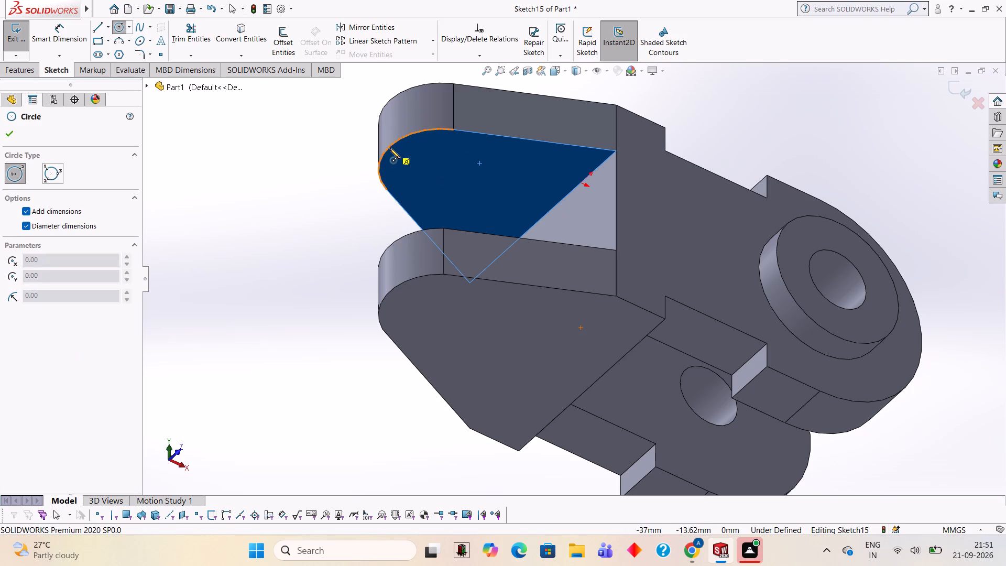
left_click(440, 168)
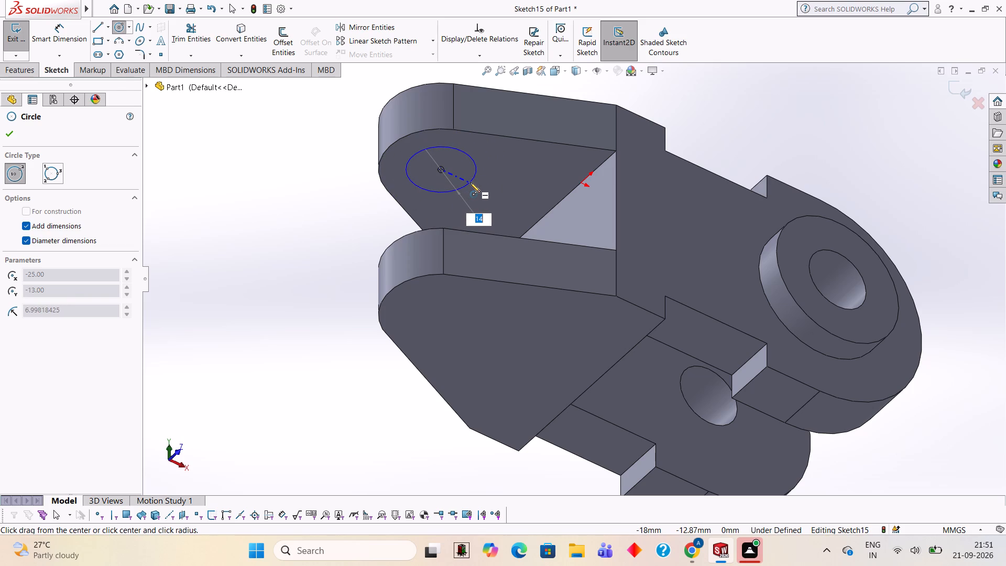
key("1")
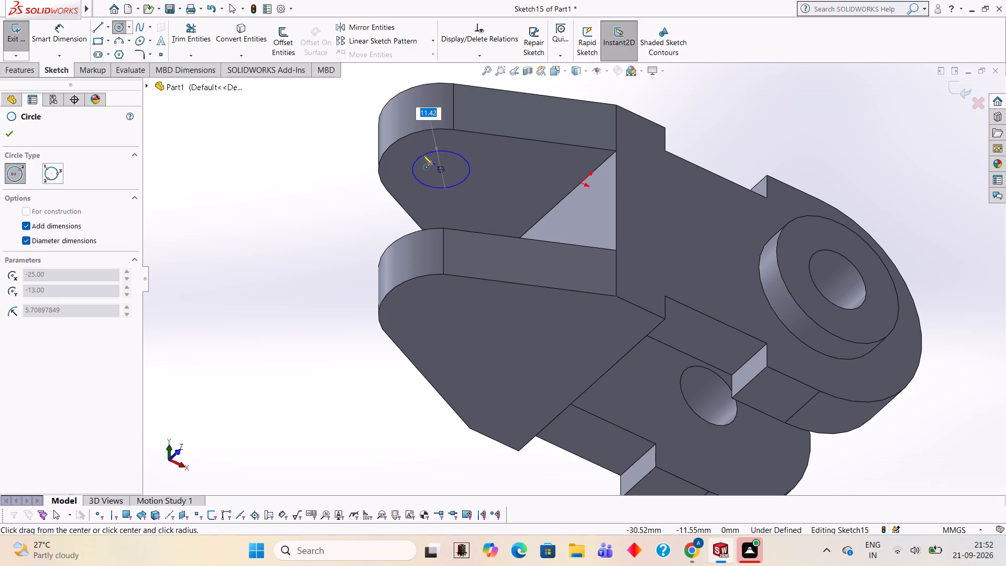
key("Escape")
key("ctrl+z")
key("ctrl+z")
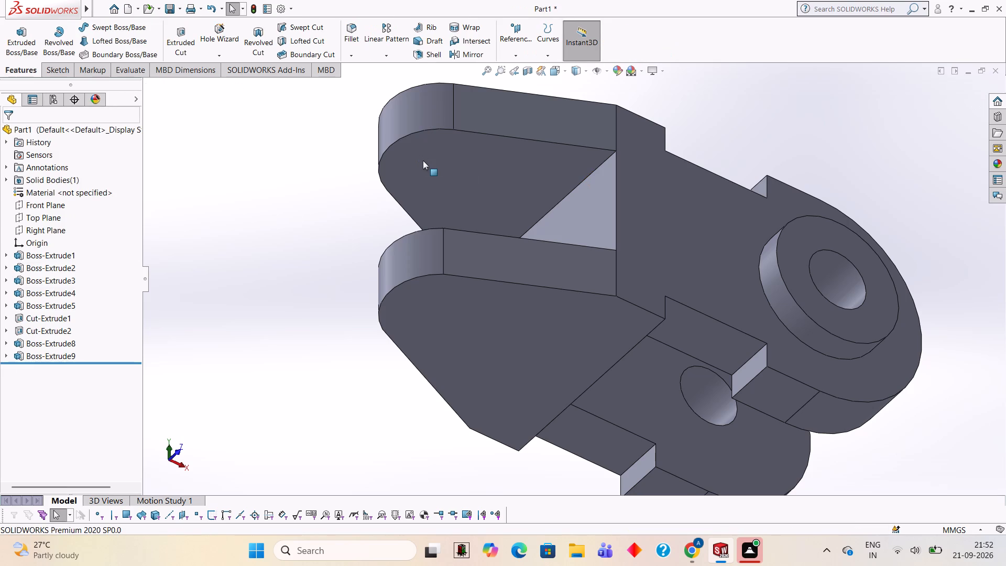
Undo the 12 mm extrusion of the second tapered extension, back to its profile sketch.
key("ctrl+z")
key("ctrl+z")
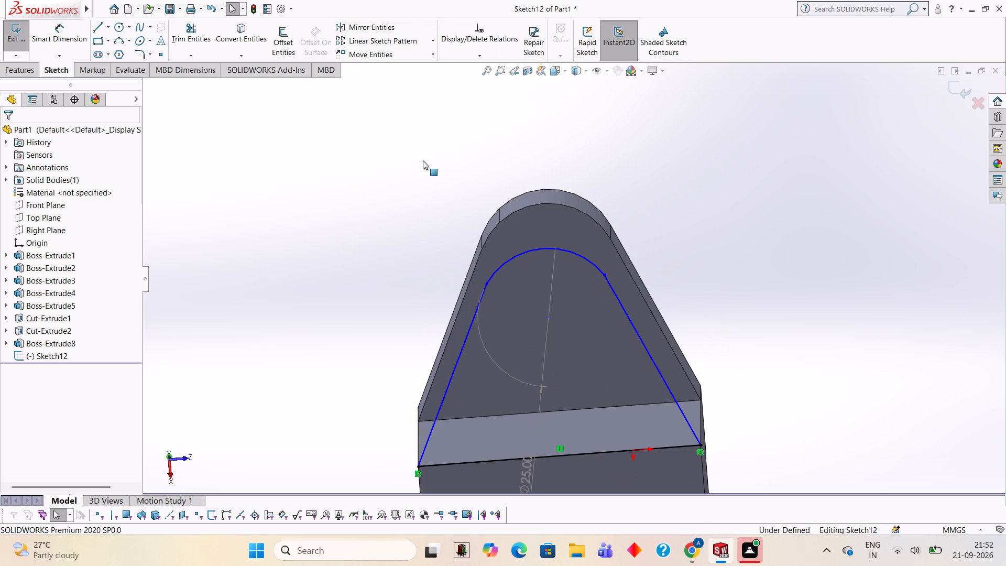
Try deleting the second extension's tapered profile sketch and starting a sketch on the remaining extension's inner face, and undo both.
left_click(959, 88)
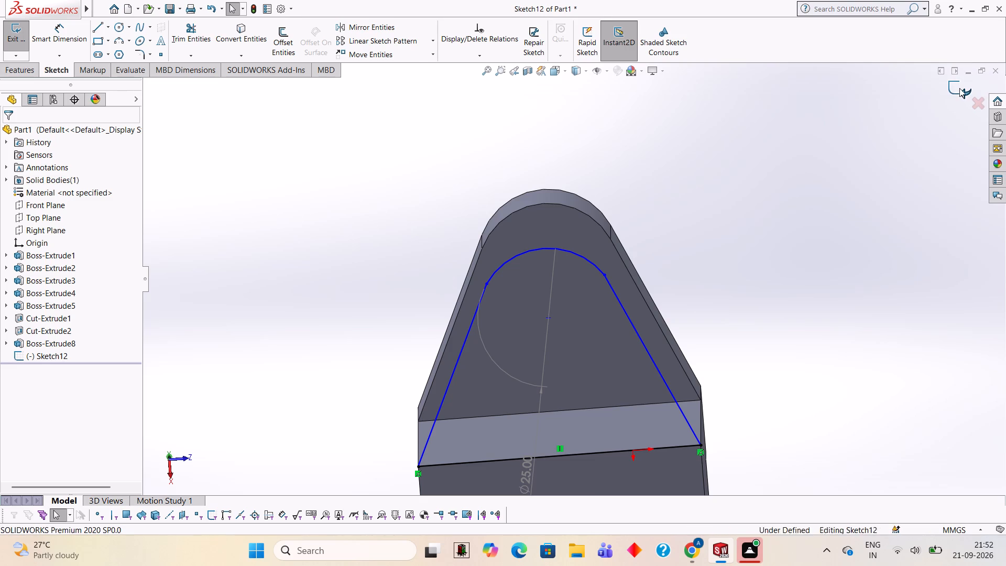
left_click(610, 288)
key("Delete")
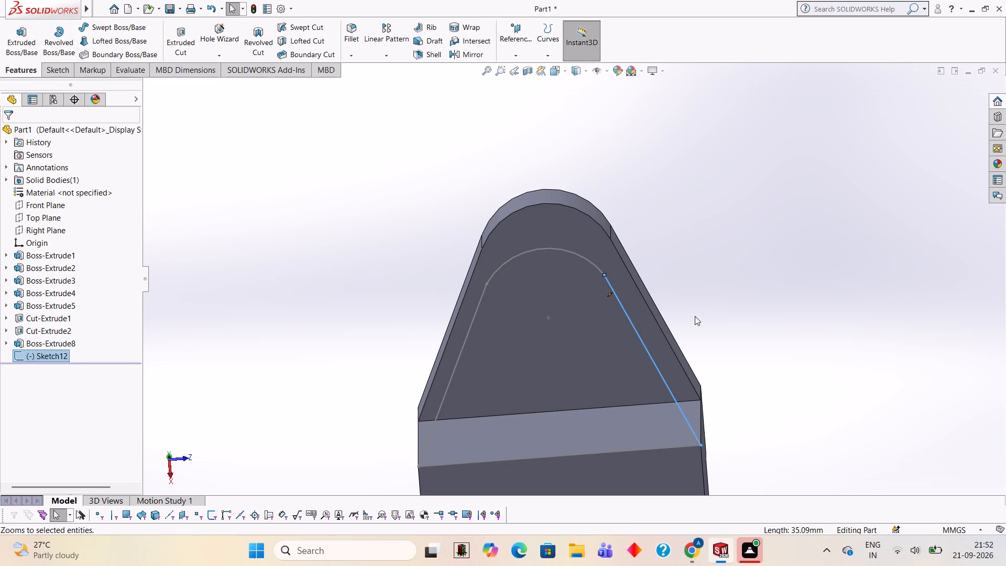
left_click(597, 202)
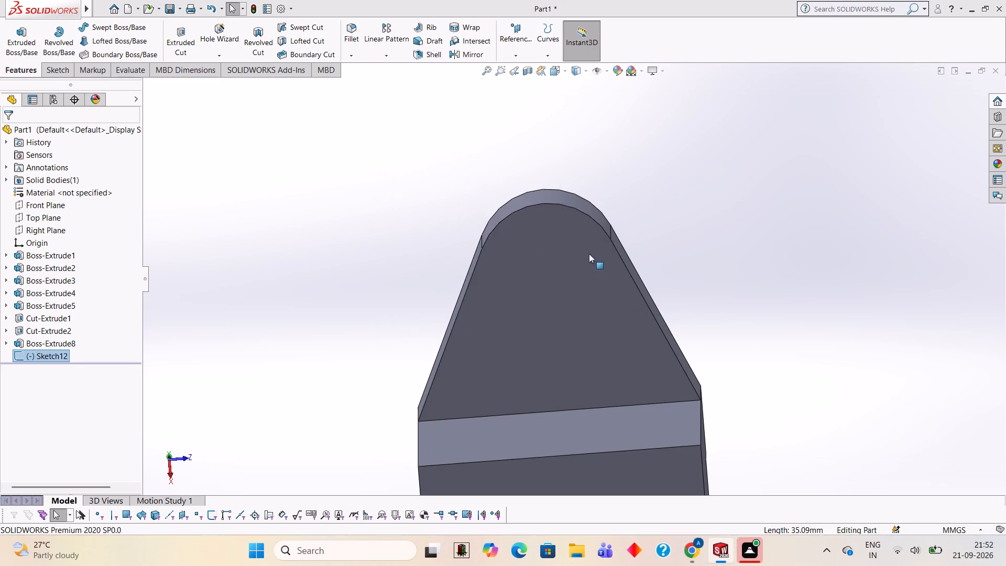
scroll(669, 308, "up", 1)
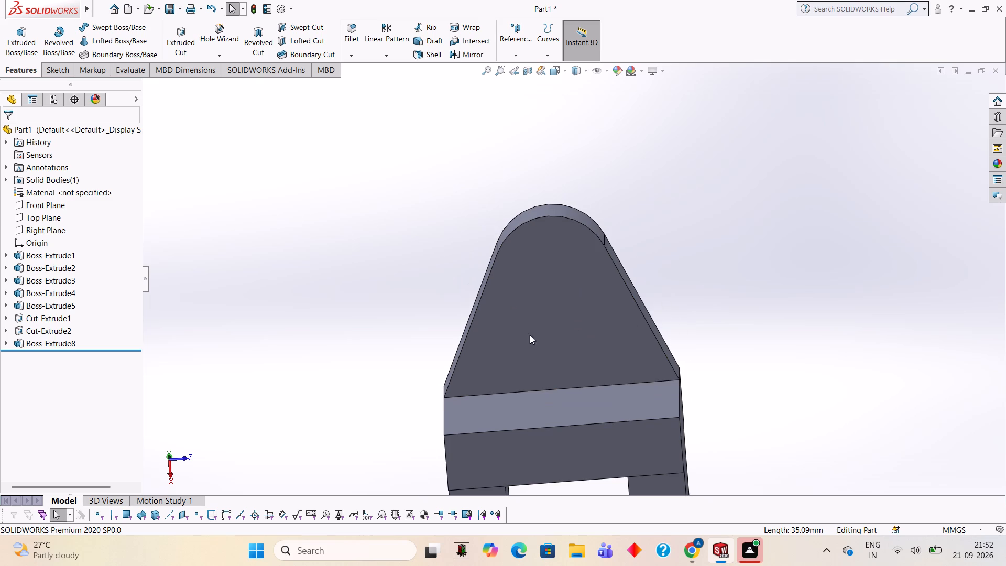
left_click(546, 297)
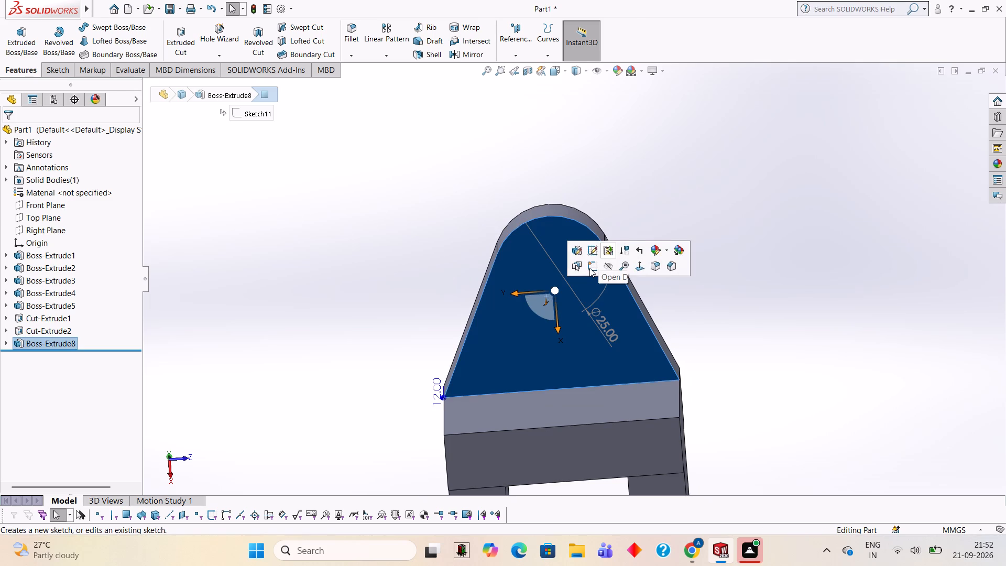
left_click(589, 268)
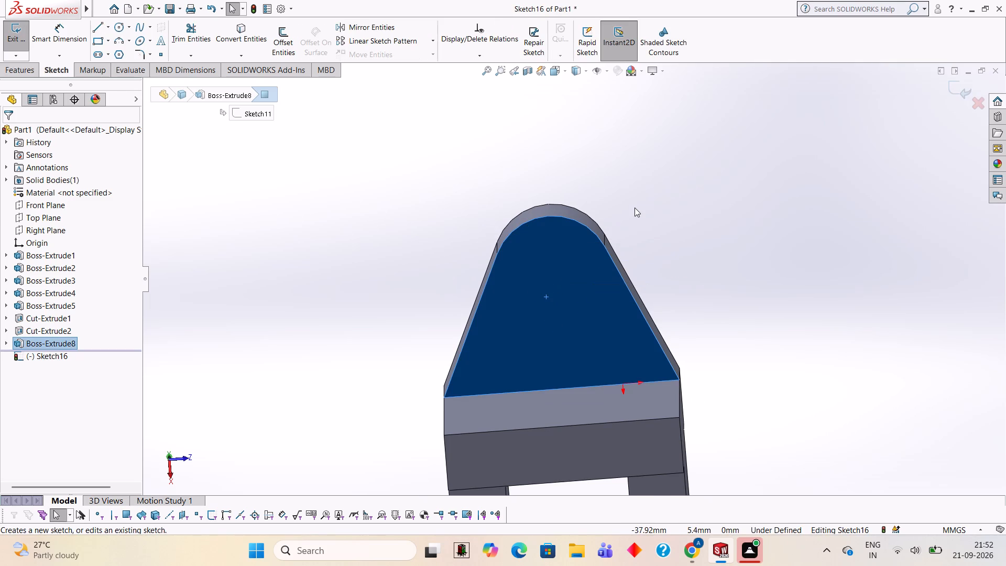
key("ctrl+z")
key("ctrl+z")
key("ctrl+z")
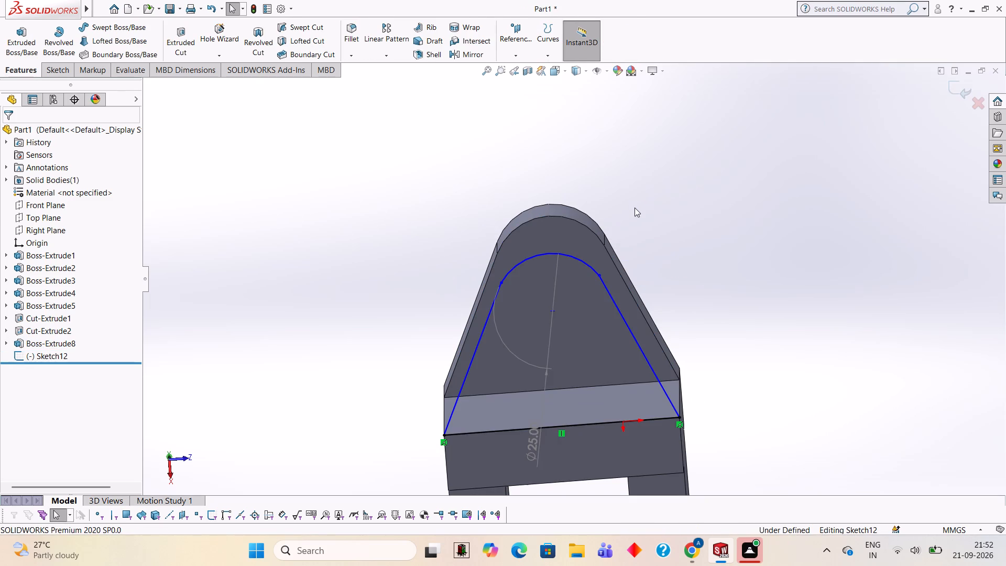
Undo all the geometry of the second extension's tapered profile, including its 25 mm circle, and leave the empty sketch.
key("ctrl+z")
key("ctrl+z")
key("ctrl+z")
key("ctrl+z")
key("ctrl+z")
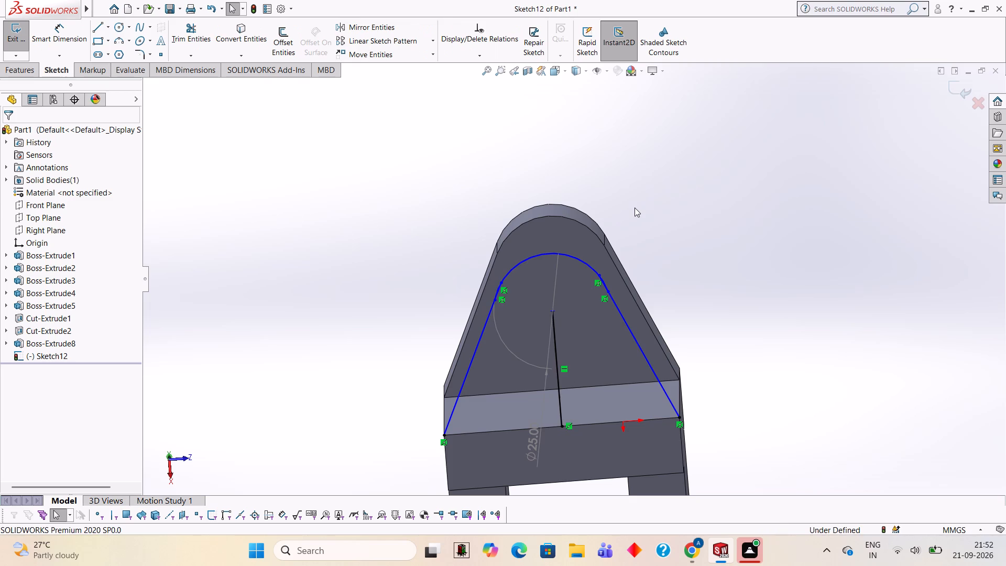
key("ctrl+z")
key("ctrl+z")
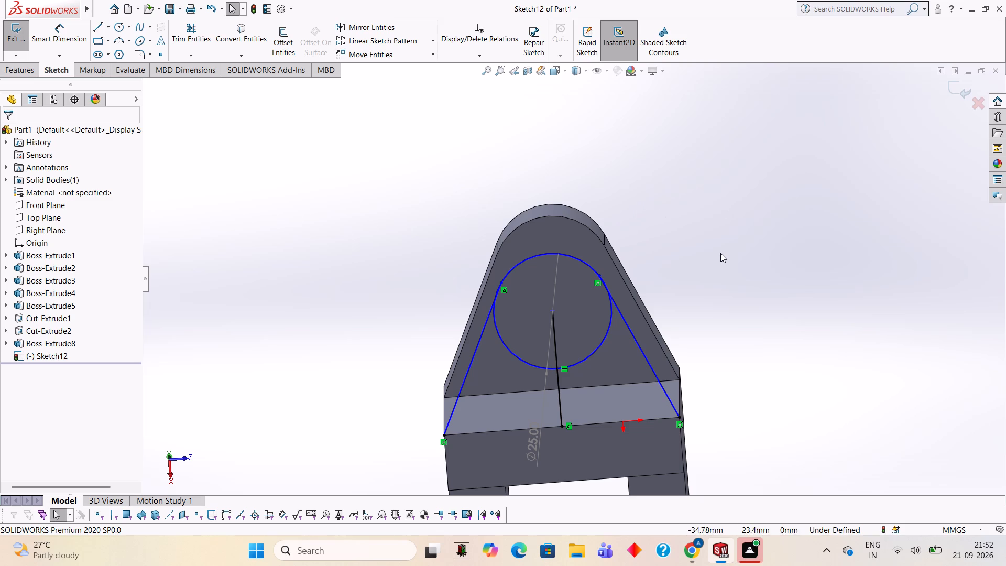
key("ctrl+z")
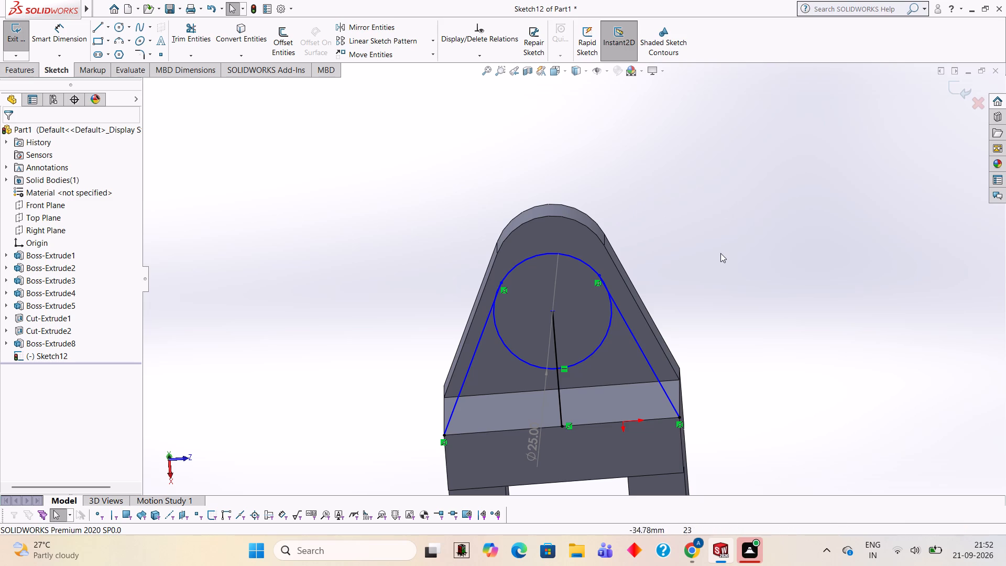
key("ctrl+z")
key("ctrl+z")
key("ctrl+z")
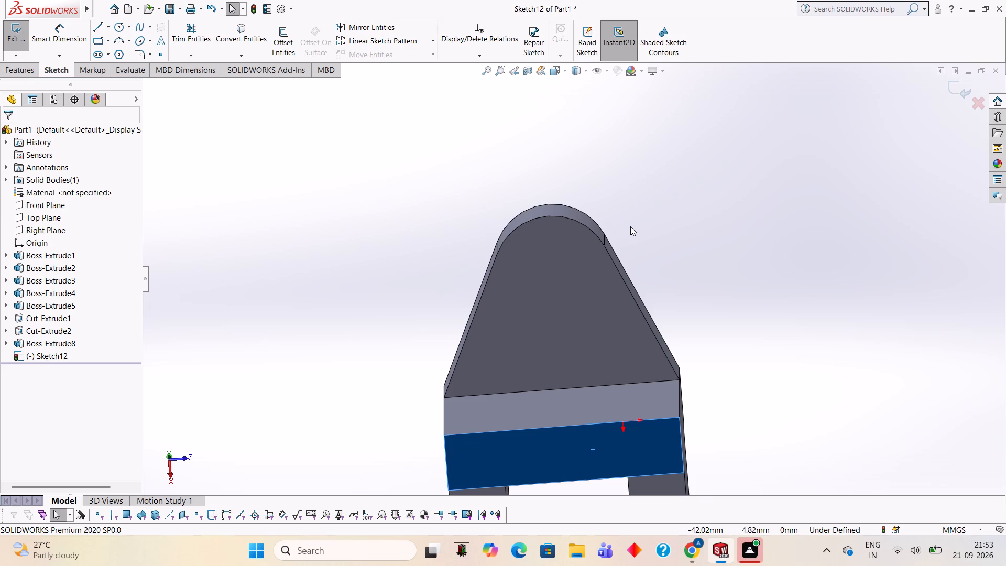
left_click(543, 277)
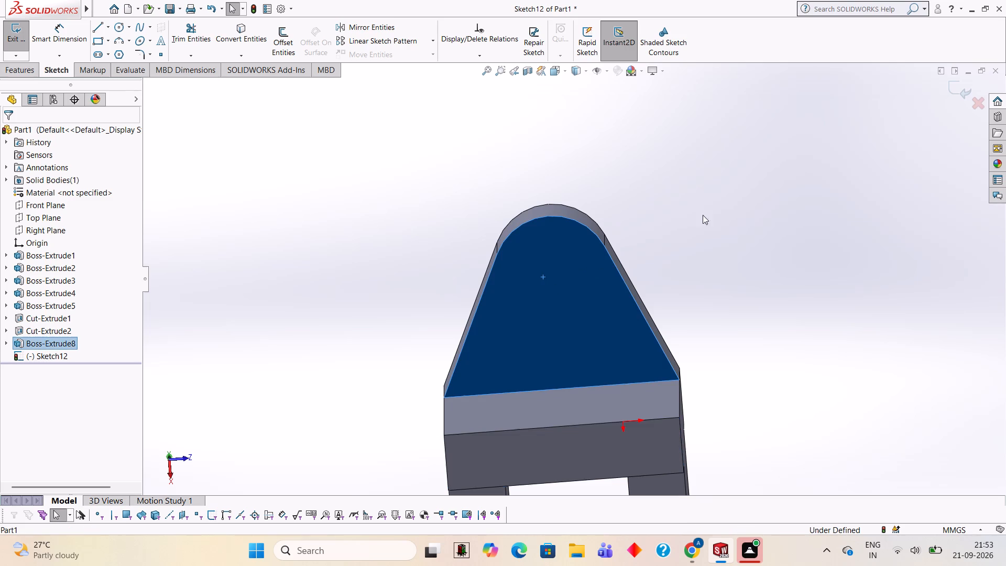
left_click(959, 88)
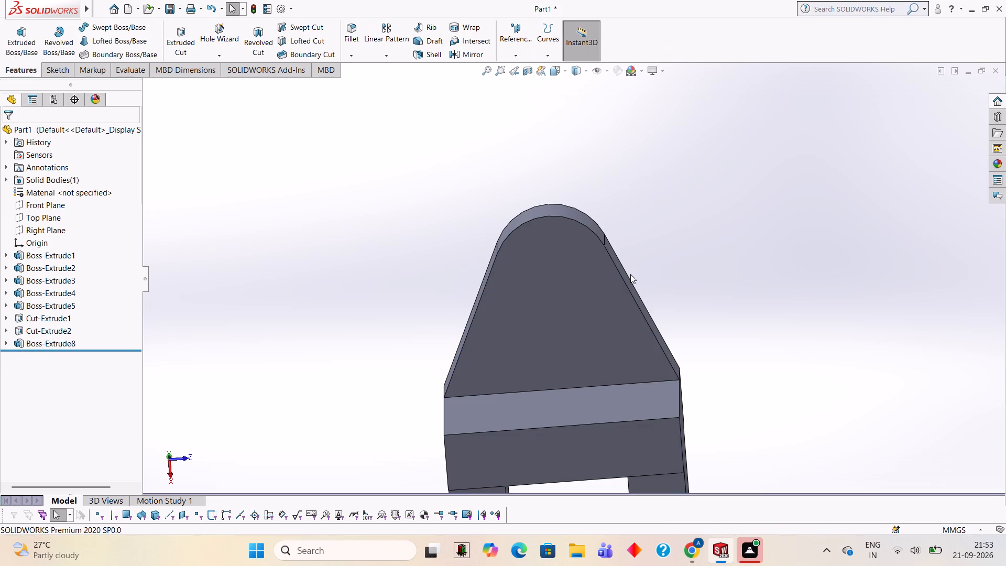
Sketch a 25 mm diameter circle on the tapered extension's inner face, concentric with its rounded tip.
left_click(571, 313)
left_click(615, 284)
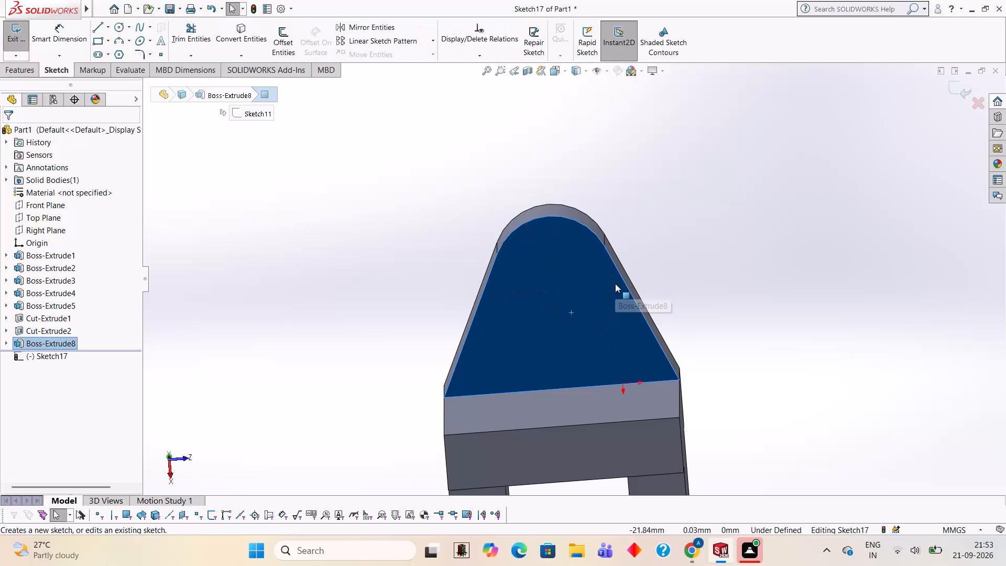
key("ctrl+8")
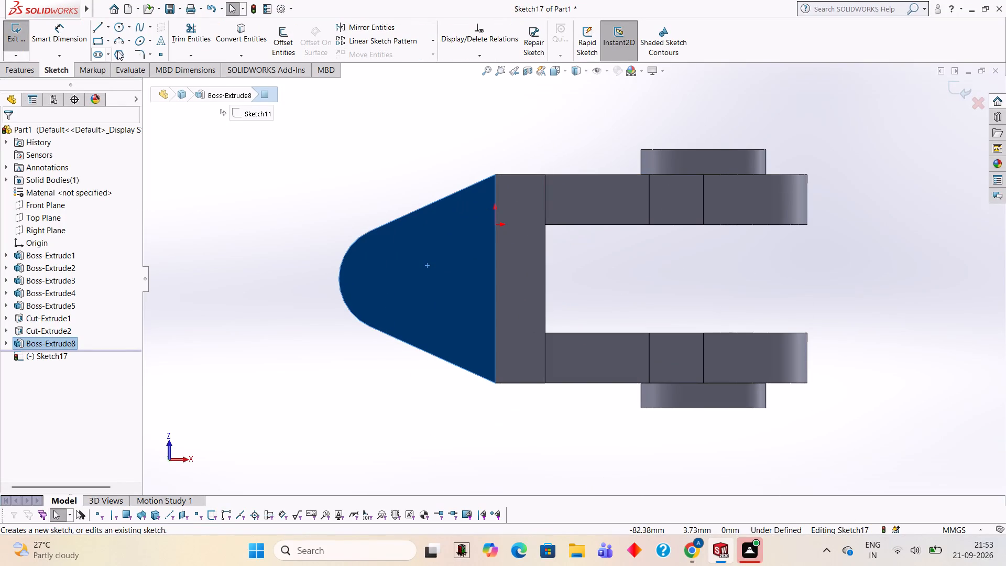
left_click(119, 28)
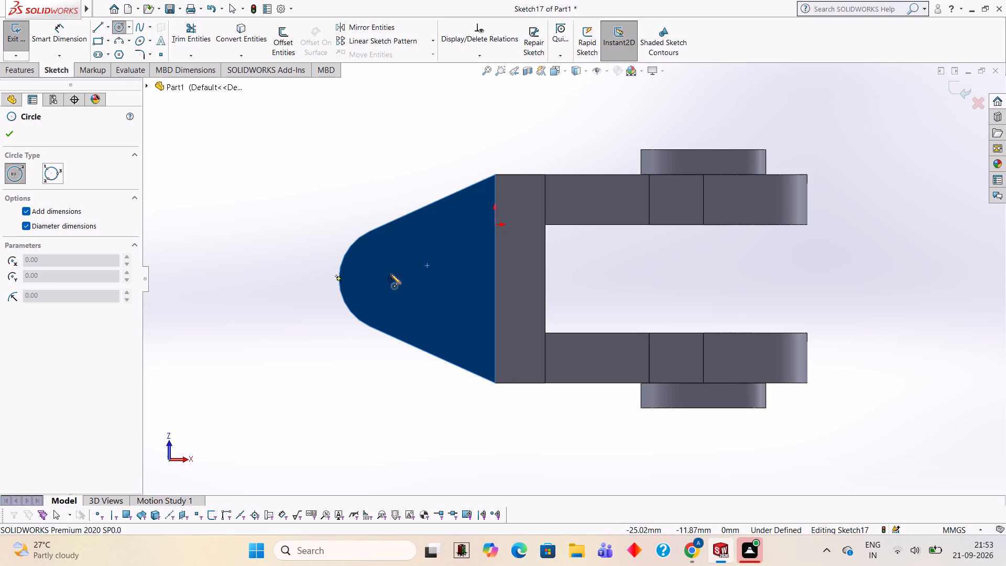
left_click(391, 277)
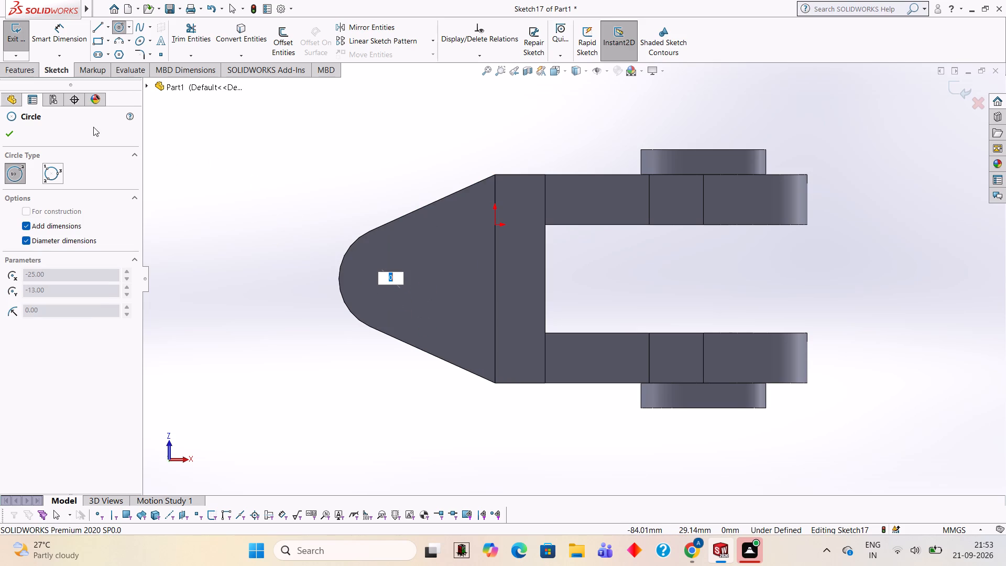
left_click(115, 26)
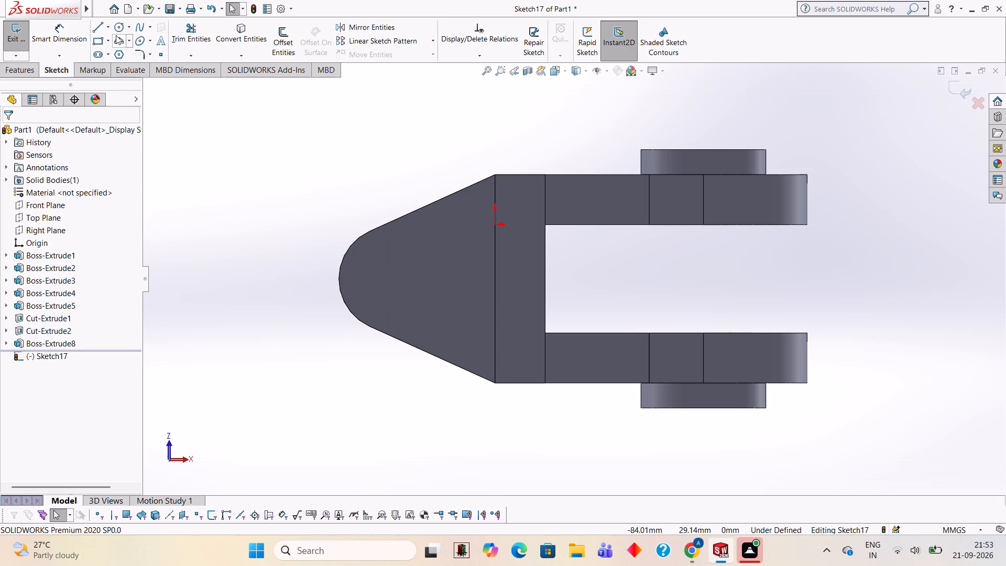
left_click(115, 26)
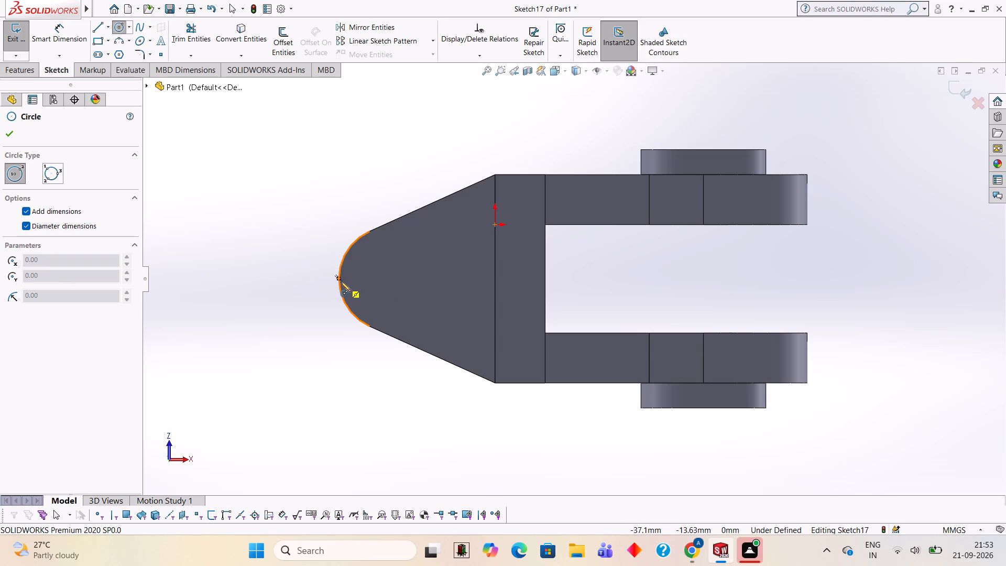
left_click(392, 279)
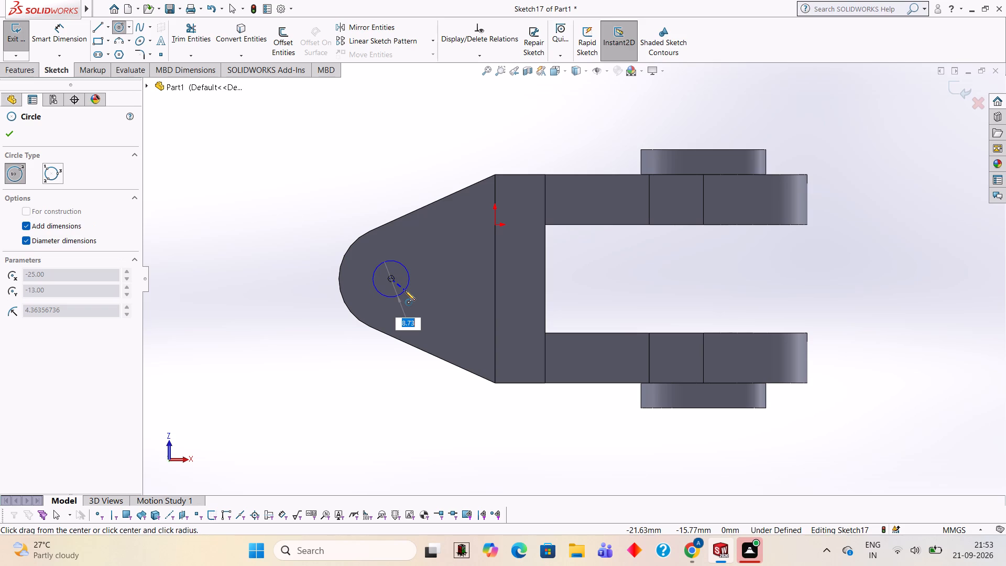
type("25")
key("Return")
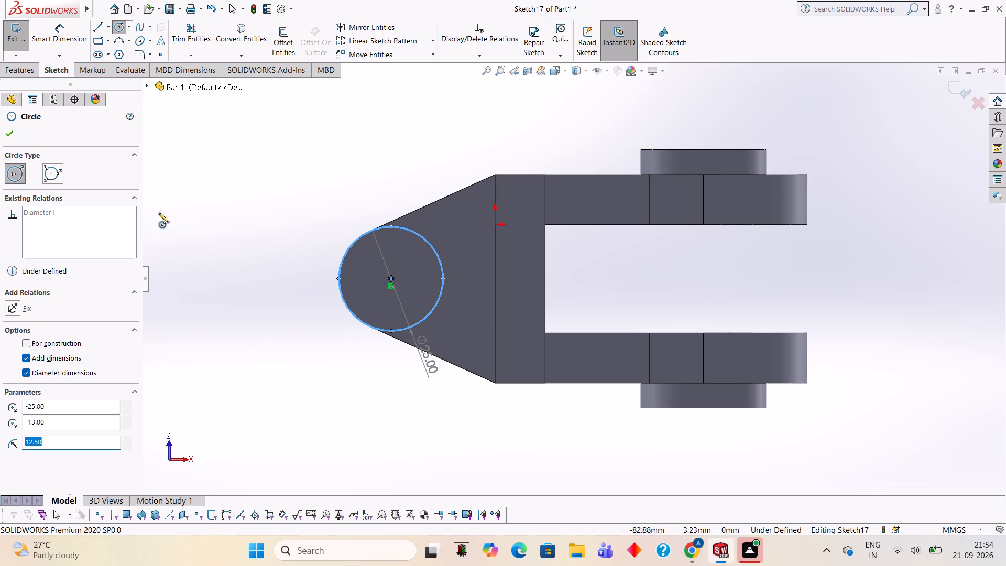
Extrude the 25 mm circle 12 mm away from the extension's inner face as a merged boss.
middle_click_drag(265, 182, 311, 368)
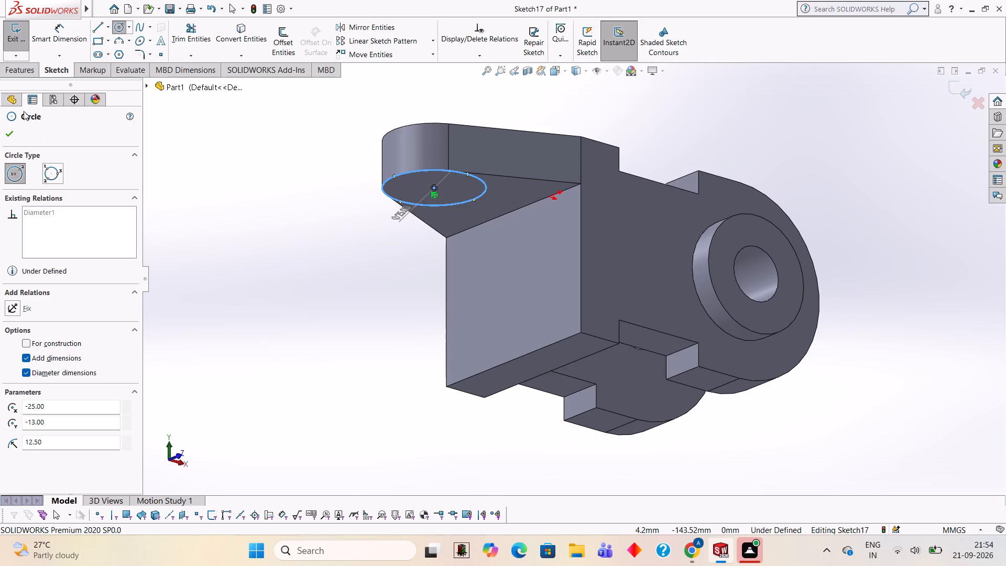
left_click(19, 74)
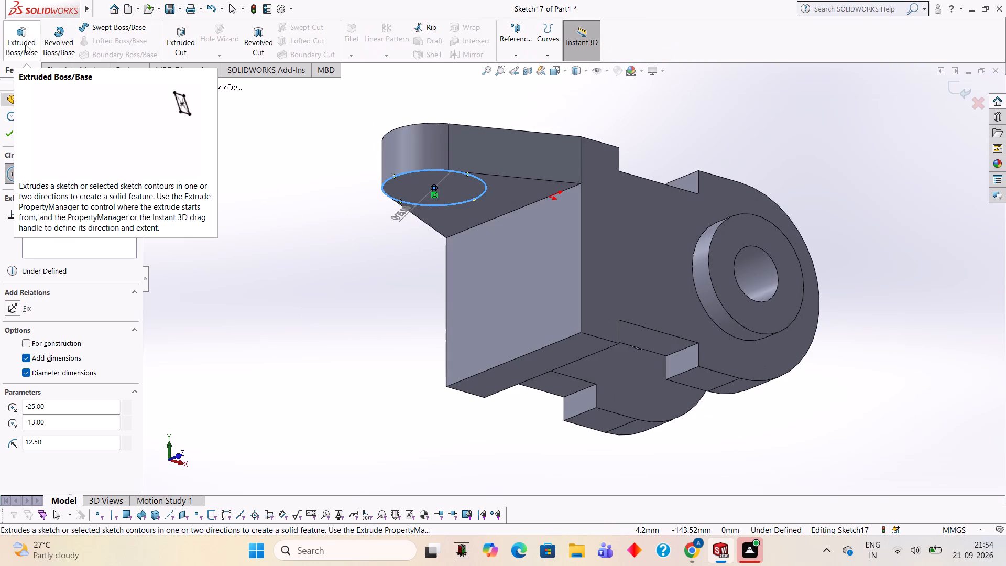
left_click(25, 45)
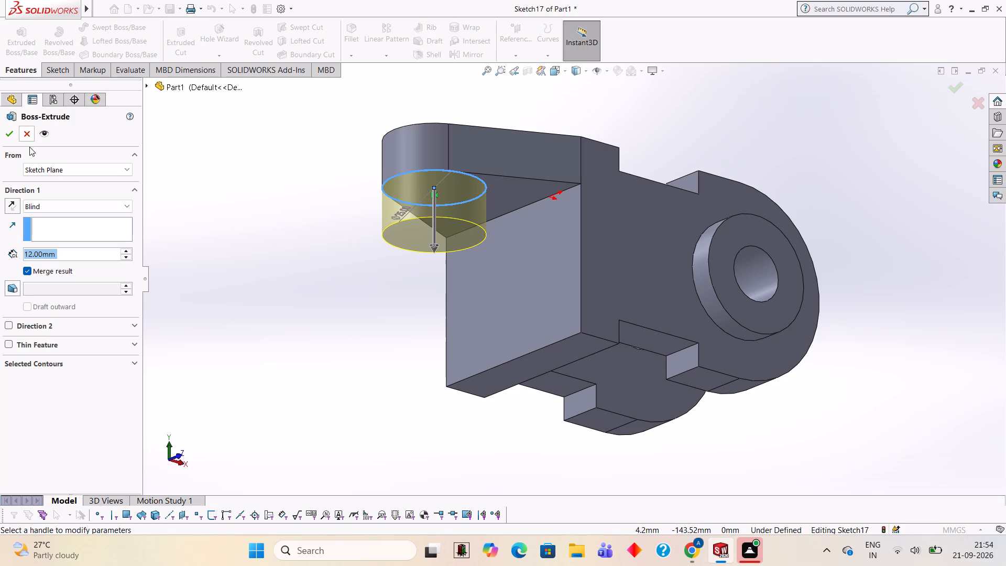
left_click(6, 140)
left_click(237, 224)
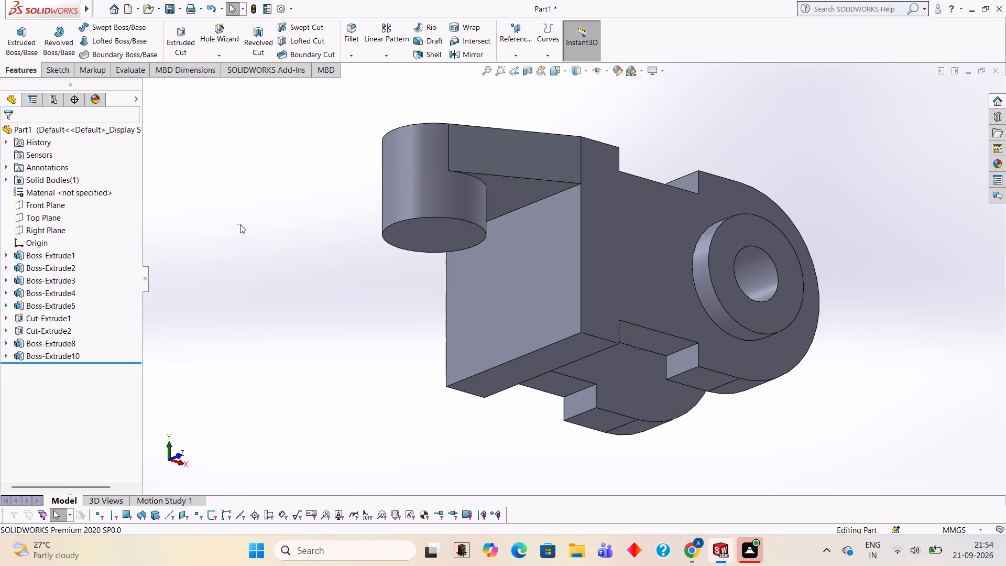
Sketch an 18 mm diameter circle on the tapered extension's outer face, concentric with its rounded tip.
middle_click_drag(241, 225, 205, 282)
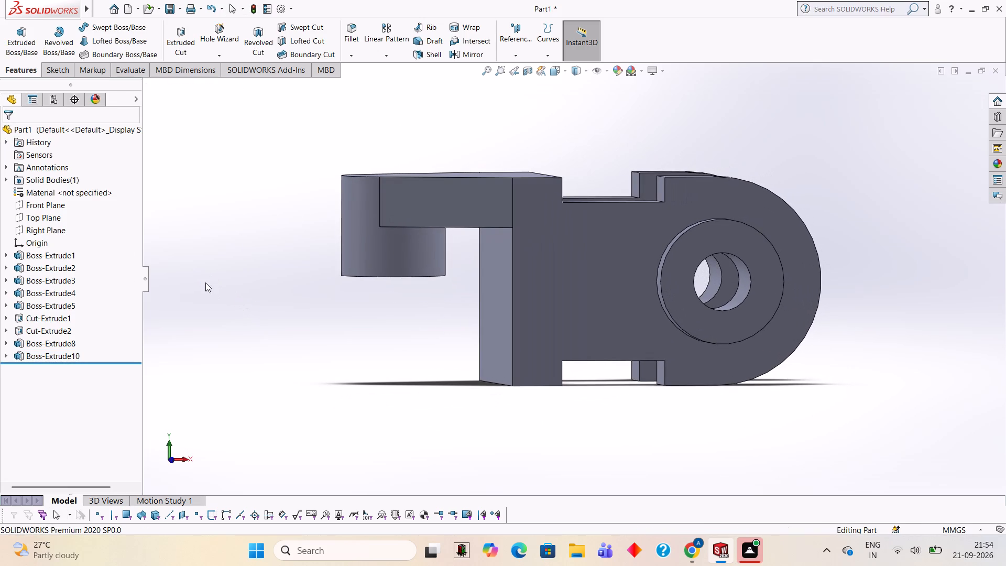
scroll(395, 146, "down", 1)
middle_click_drag(395, 146, 393, 333)
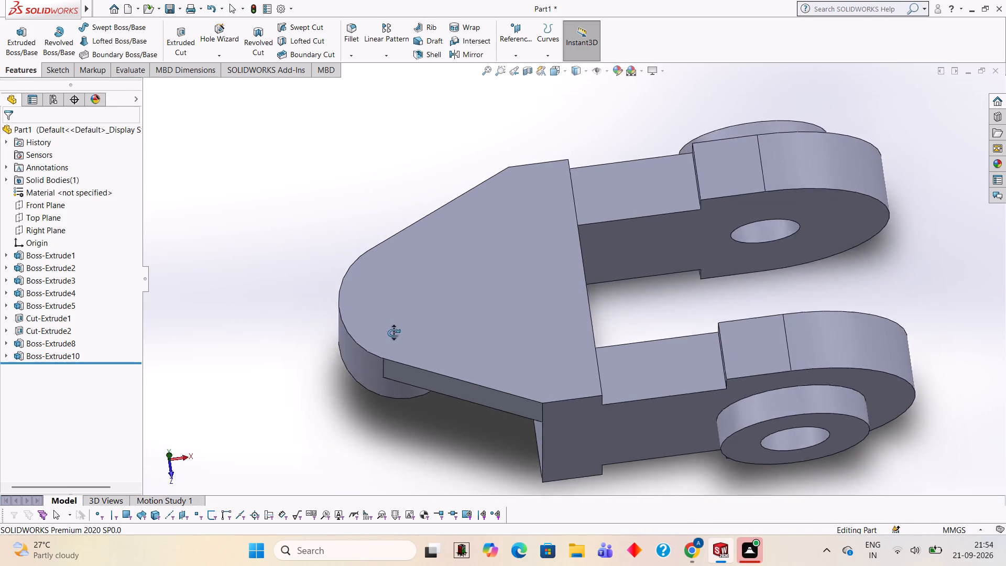
middle_click_drag(393, 333, 388, 357)
left_click(427, 281)
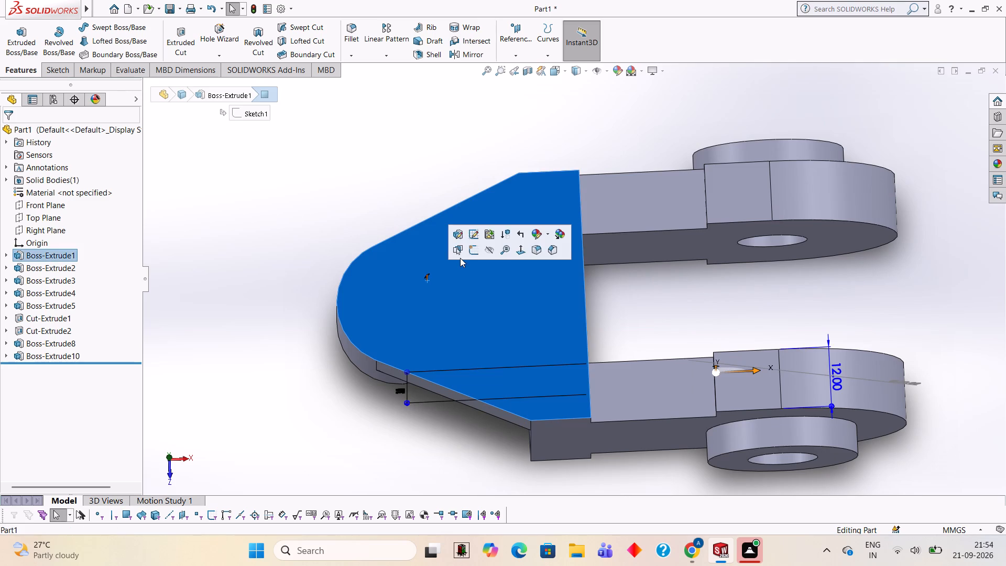
left_click(470, 251)
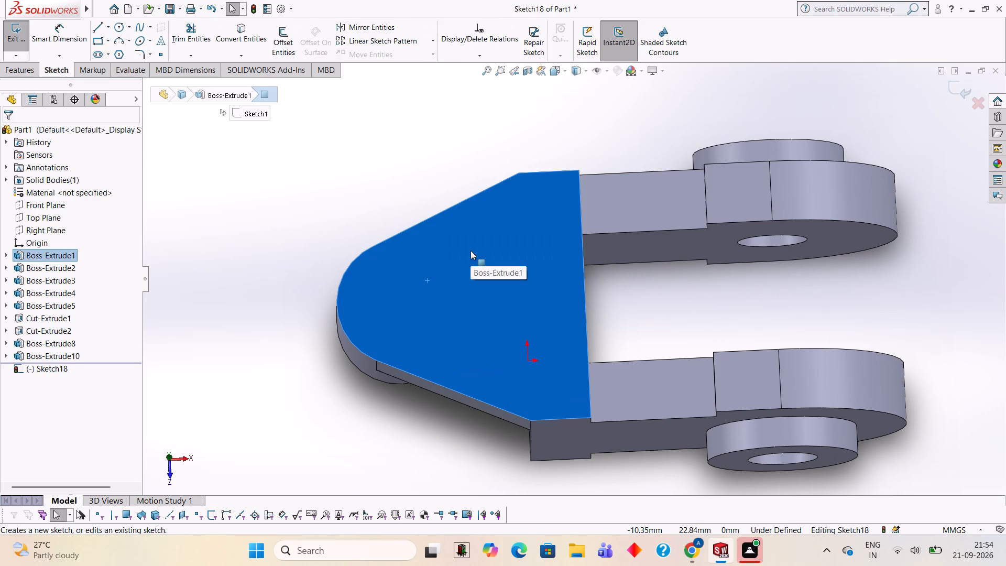
key("ctrl+8")
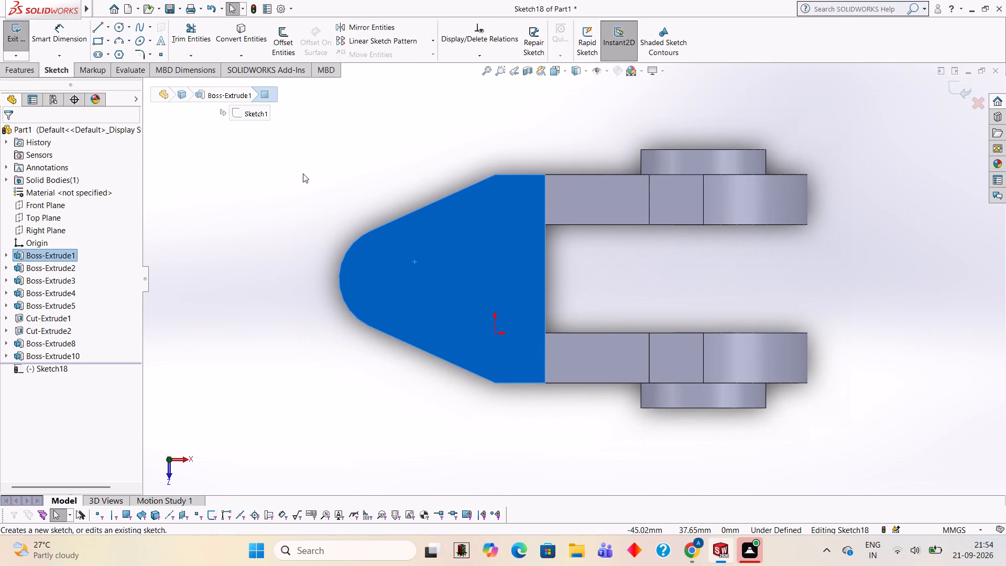
left_click(115, 26)
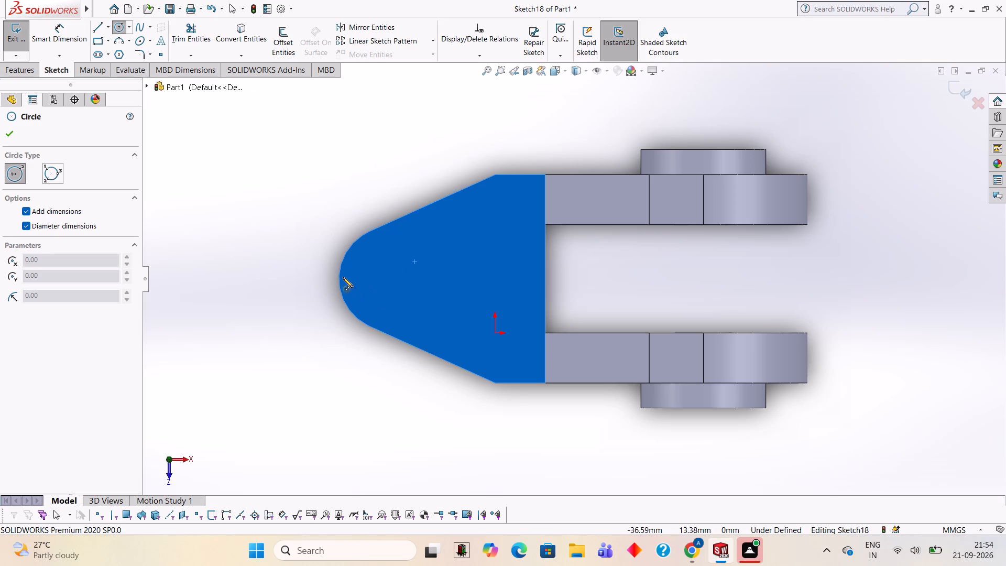
left_click(389, 279)
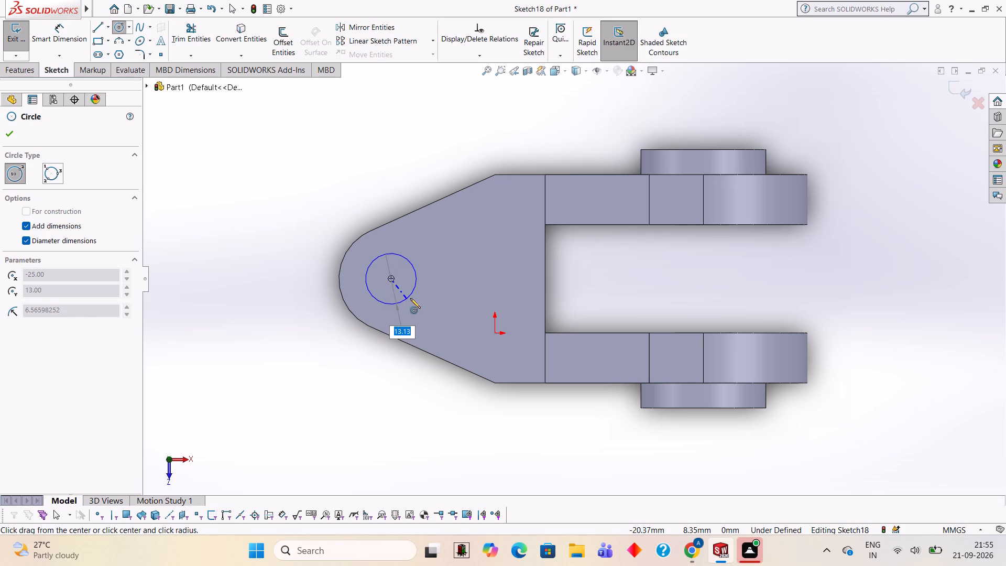
type("18")
key("Return")
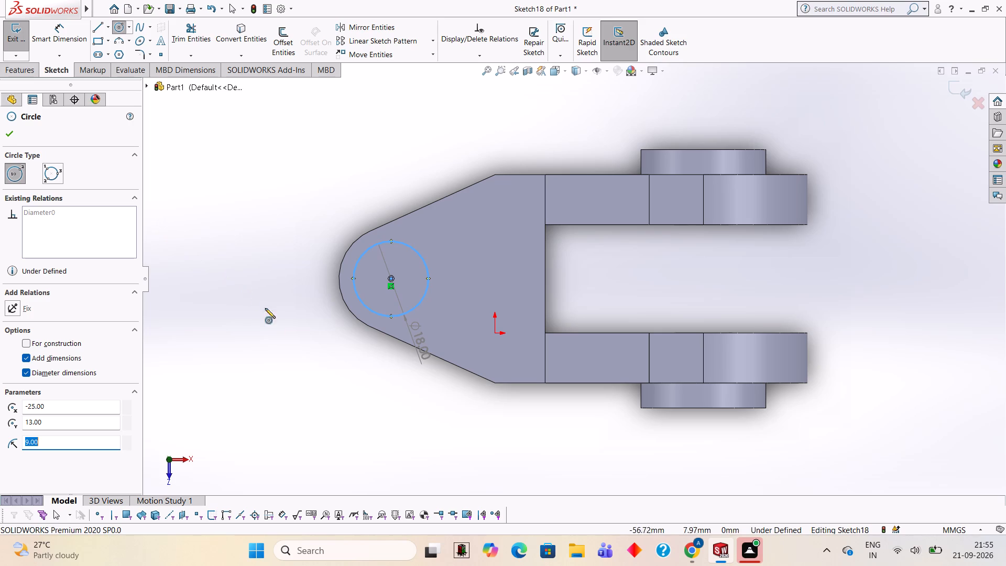
left_click(5, 135)
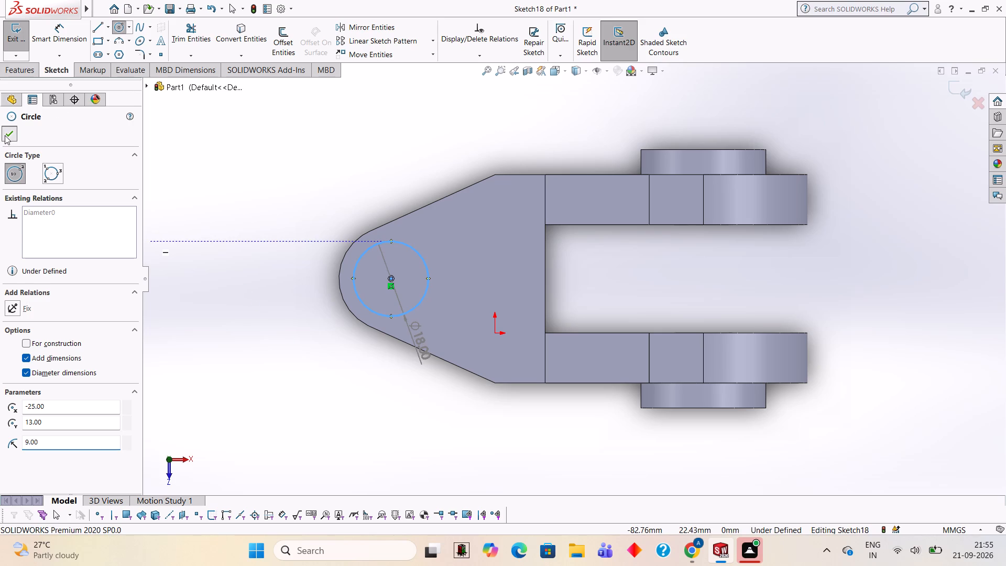
Cut the 18 mm circle 25 mm deep through the tapered extension and its boss.
left_click(21, 74)
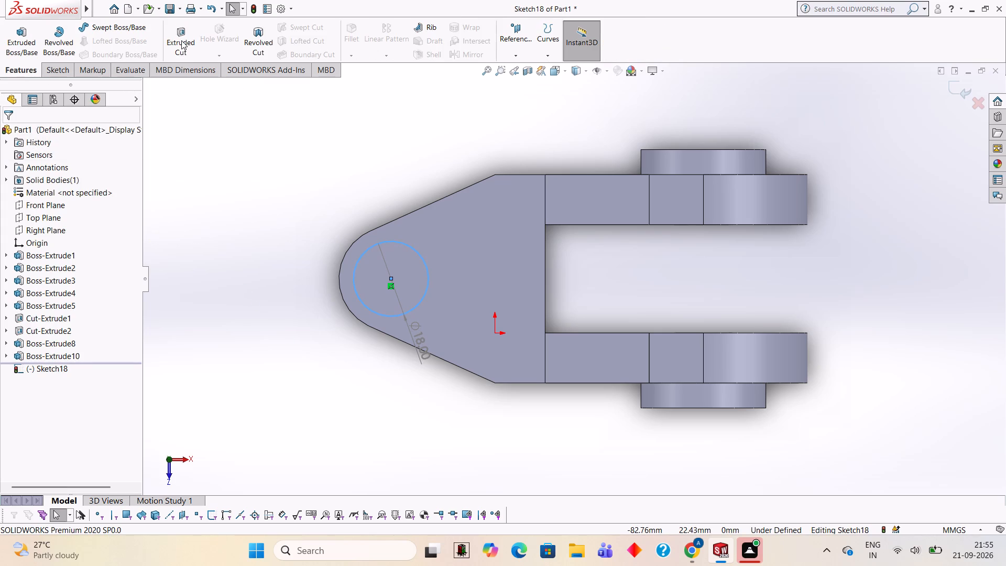
left_click(181, 40)
middle_click_drag(285, 252, 295, 182)
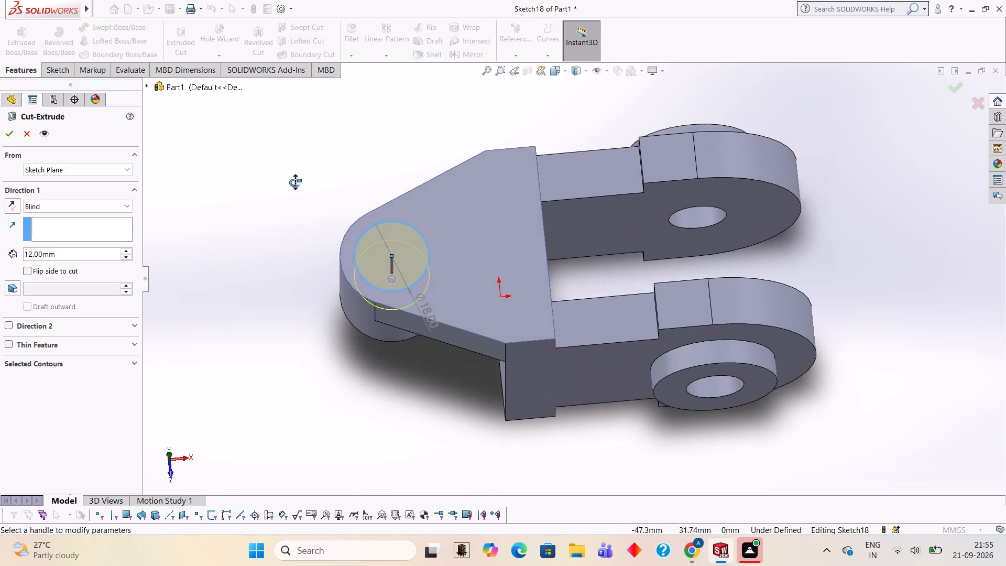
middle_click_drag(295, 182, 296, 180)
middle_click_drag(274, 301, 288, 177)
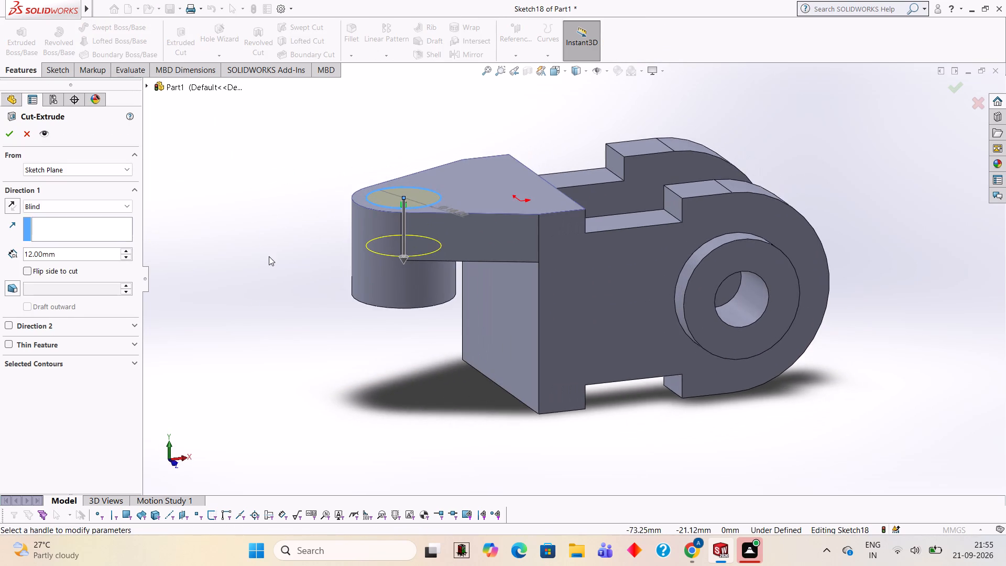
middle_click_drag(270, 226, 267, 193)
left_click(81, 252)
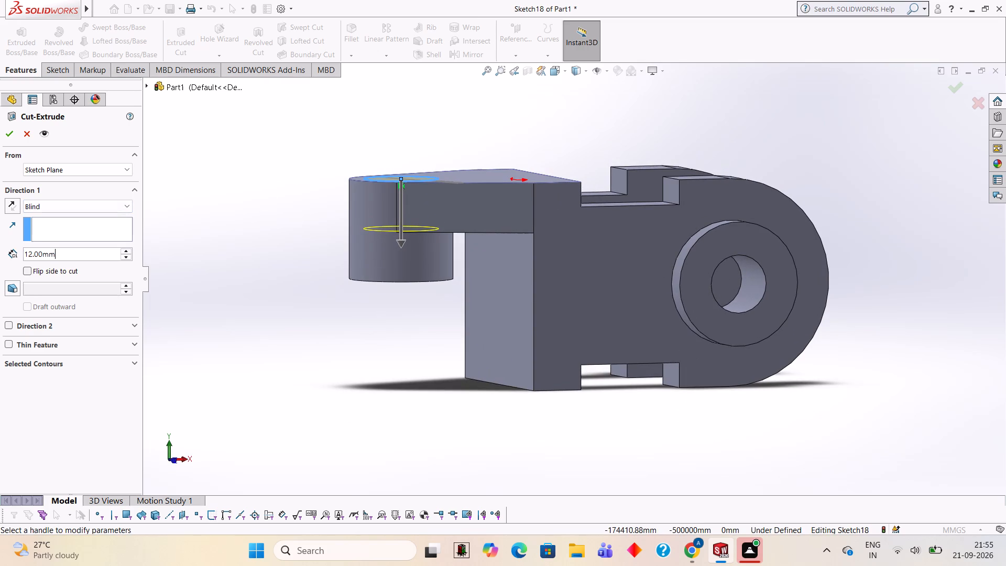
key("BackSpace")
key("BackSpace")
key("BackSpace")
key("BackSpace")
key("BackSpace")
key("BackSpace")
key("BackSpace")
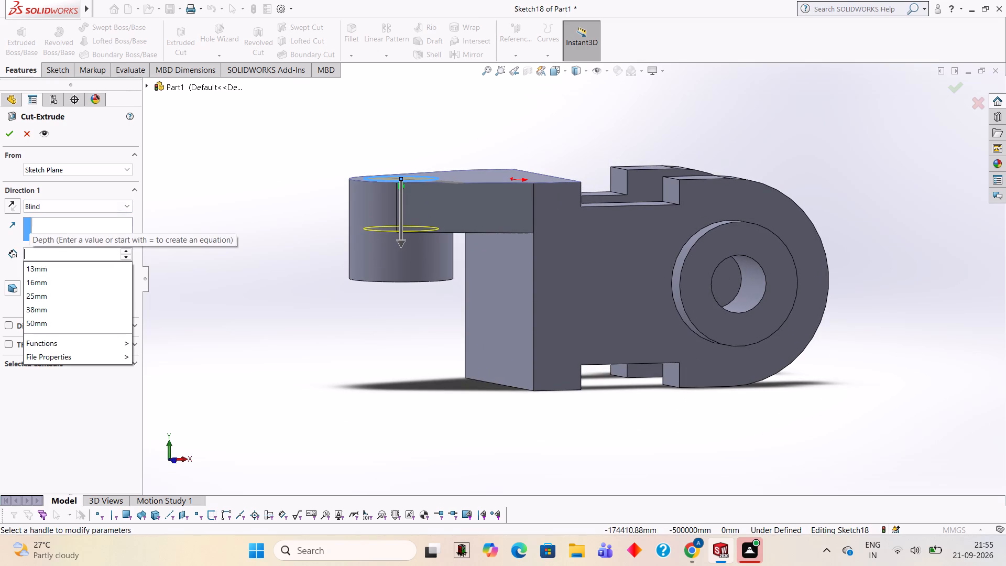
type("20")
key("Return")
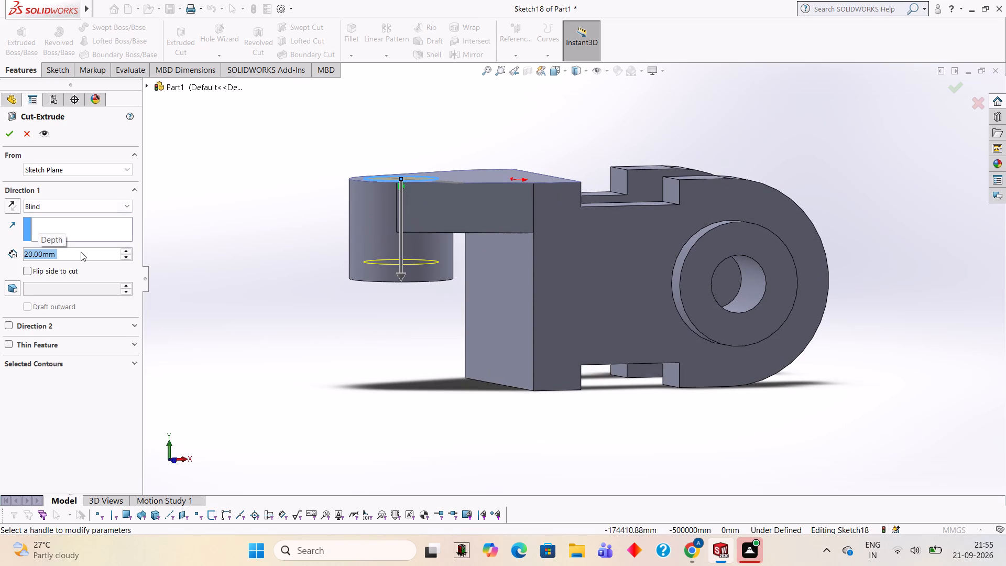
key("2")
key("5")
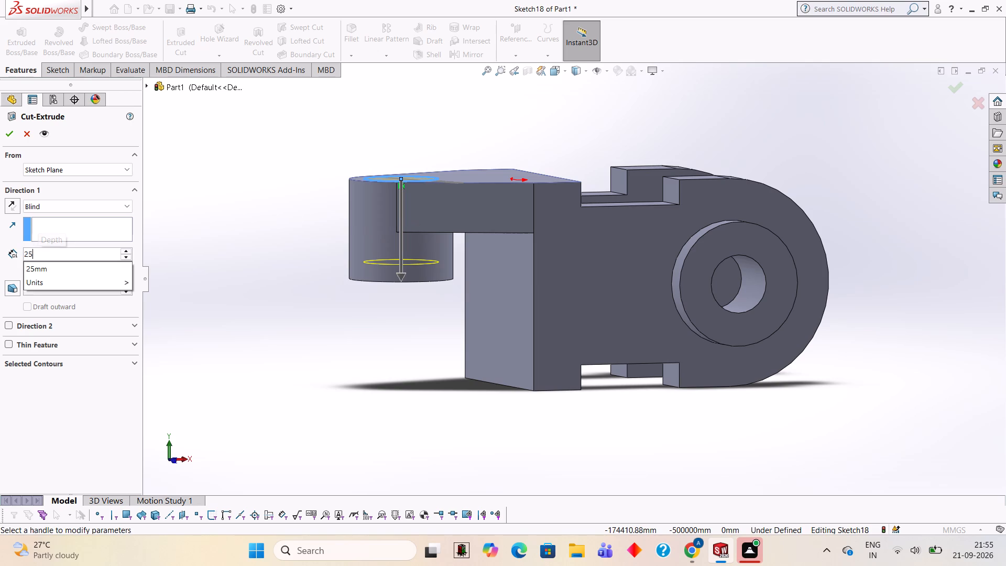
key("Return")
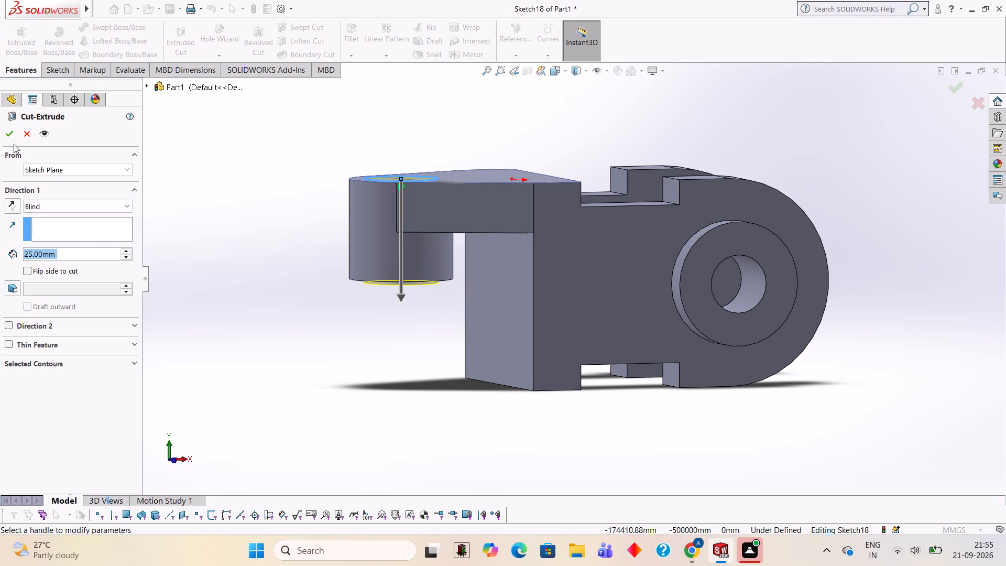
left_click(13, 137)
Examine the bored boss on the extension and the rest of the part from several sides.
middle_click_drag(271, 165, 253, 319)
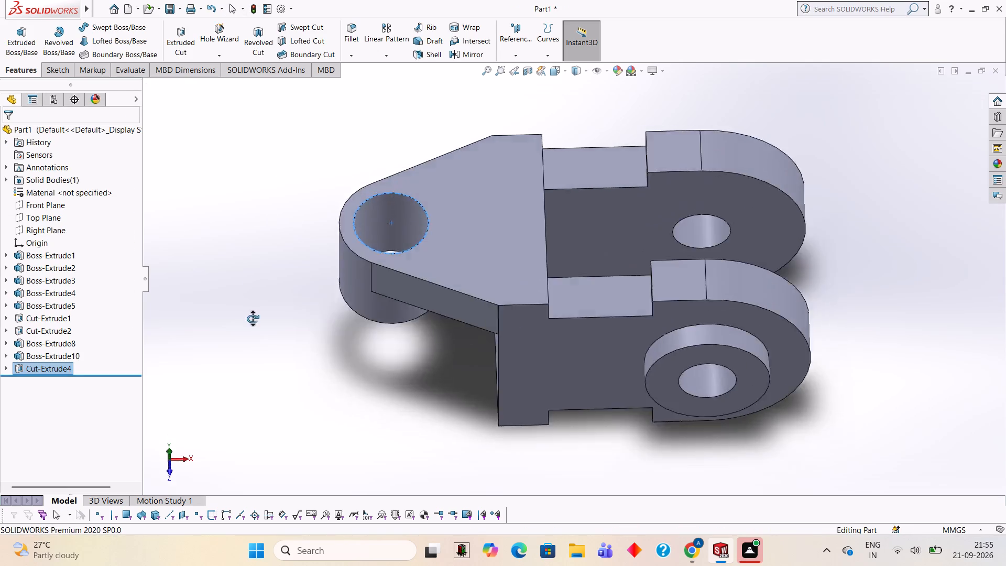
middle_click_drag(253, 319, 266, 234)
left_click(267, 230)
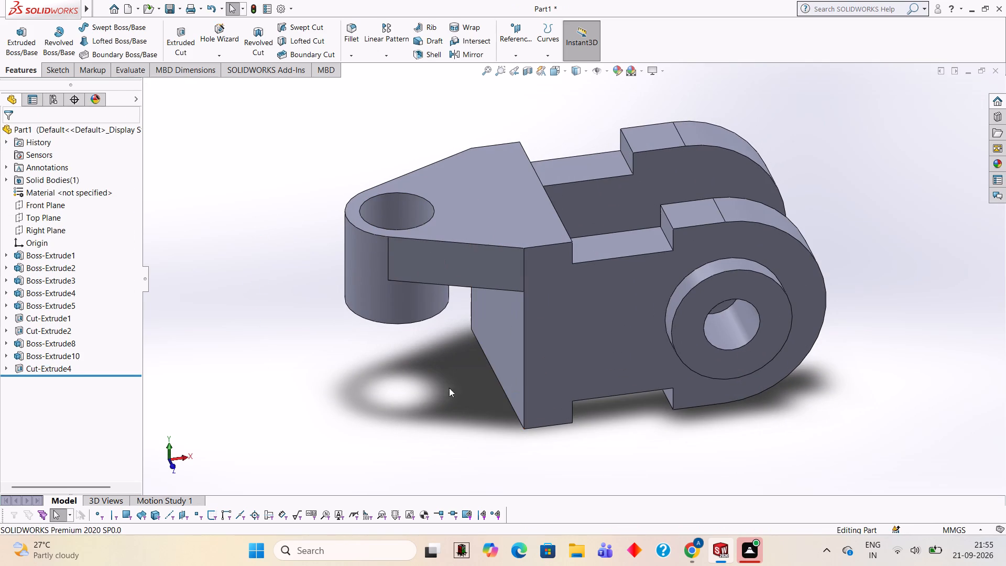
middle_click_drag(423, 386, 431, 234)
scroll(431, 234, "up", 1)
middle_click_drag(373, 349, 363, 289)
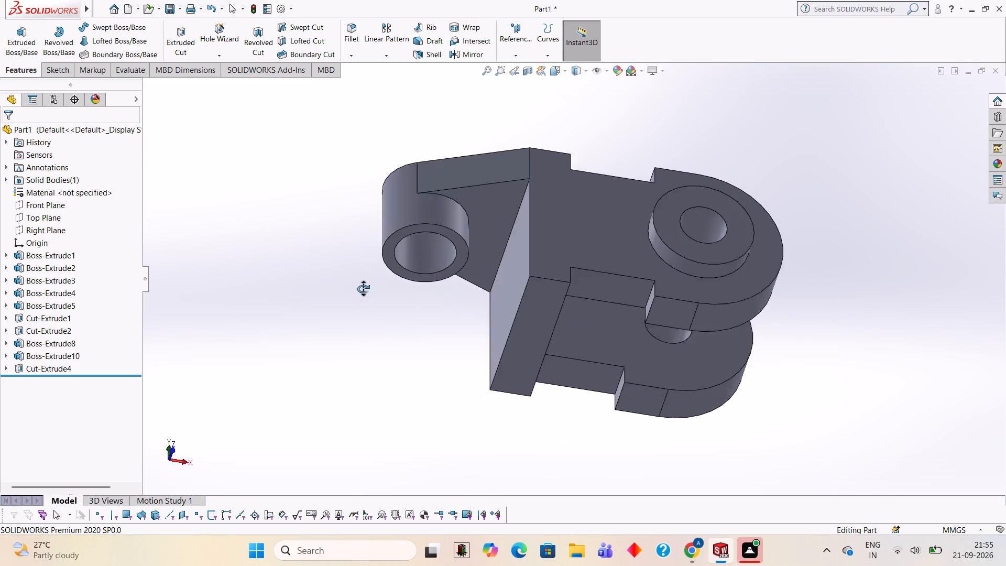
middle_click_drag(363, 289, 363, 289)
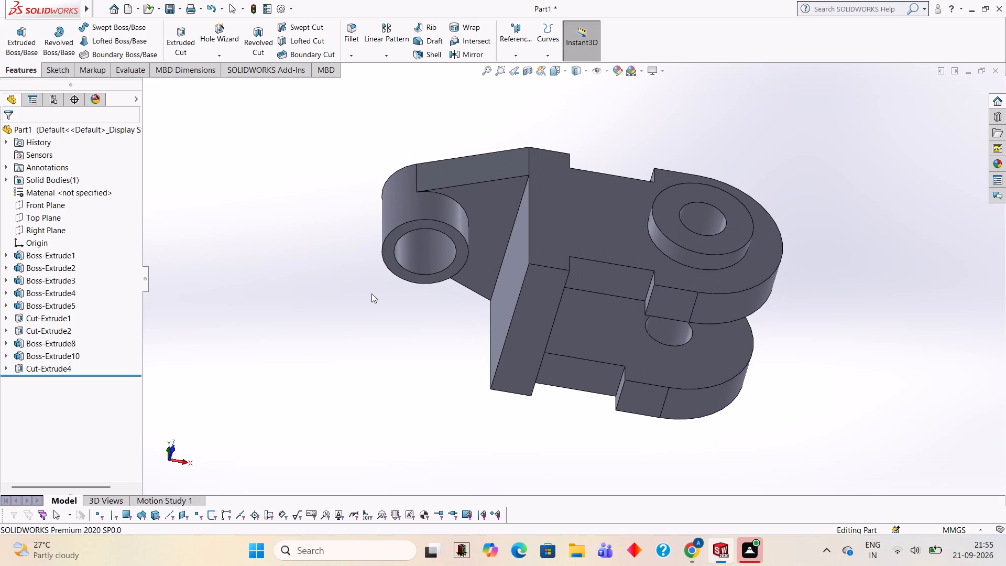
middle_click_drag(332, 160, 316, 269)
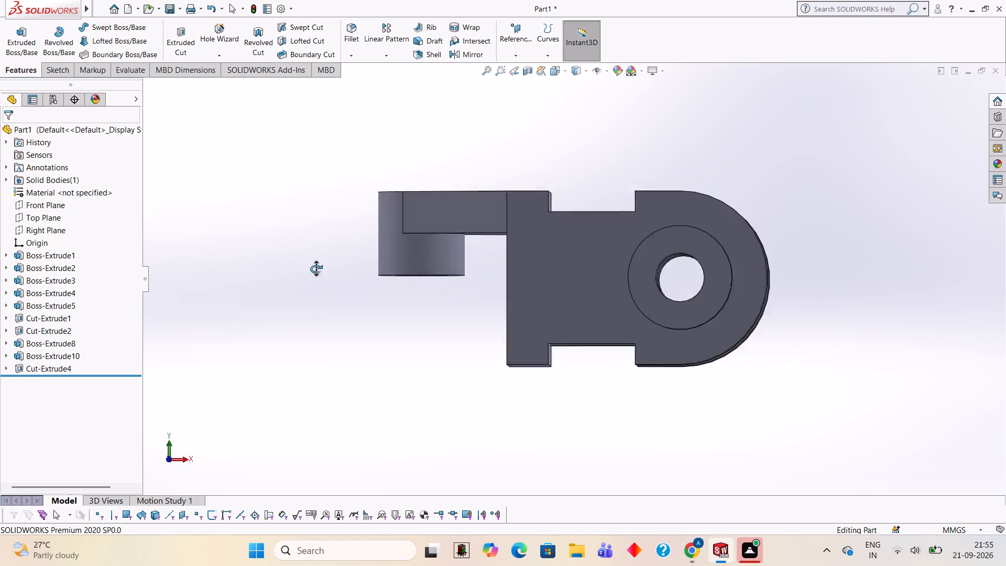
middle_click_drag(316, 269, 338, 200)
middle_click_drag(292, 342, 389, 392)
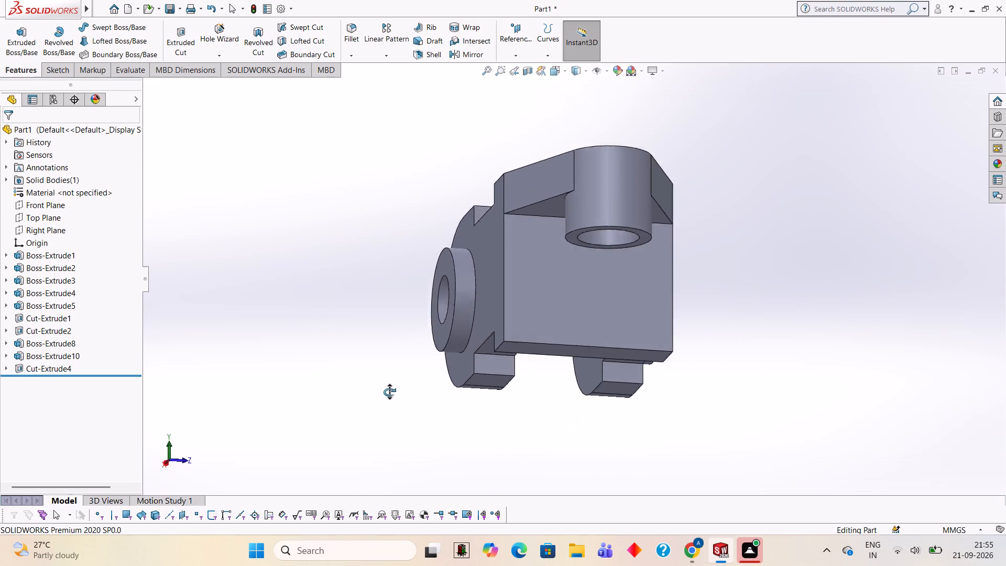
On the flange's end face opposite the tapered extension, sketch a line along its outer edge and two slanted lines following the extension's taper.
middle_click_drag(389, 392, 372, 190)
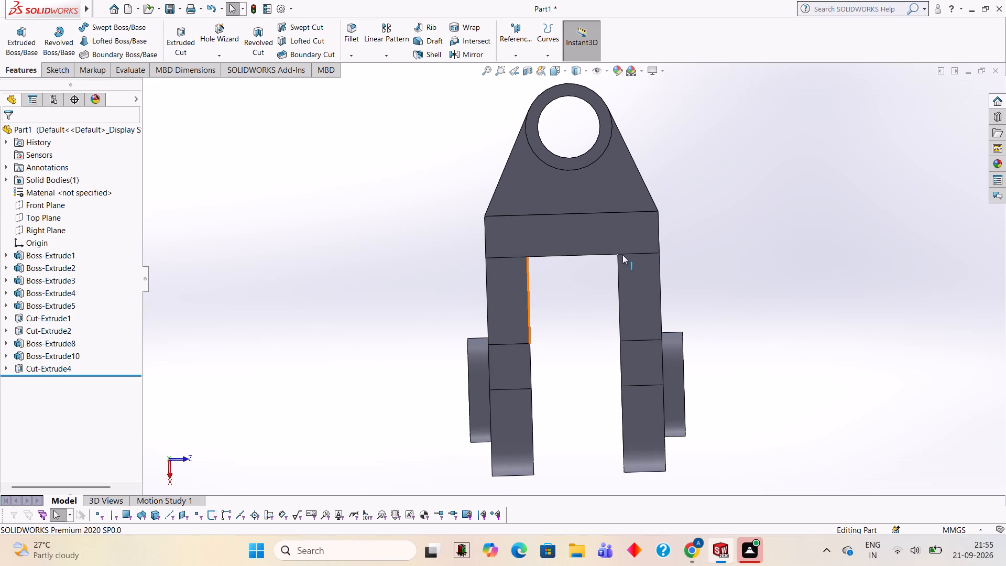
left_click(577, 230)
left_click(621, 197)
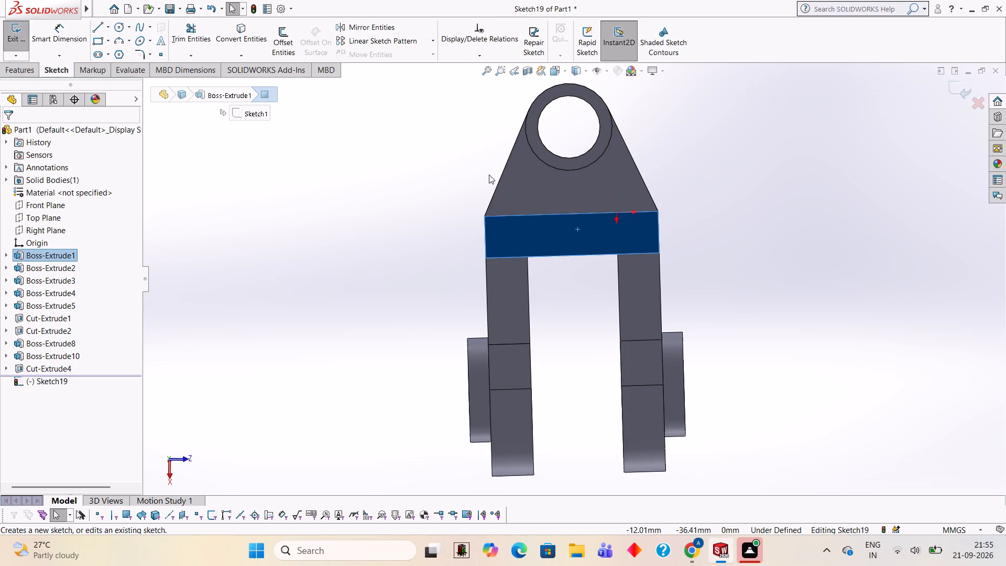
key("ctrl+8")
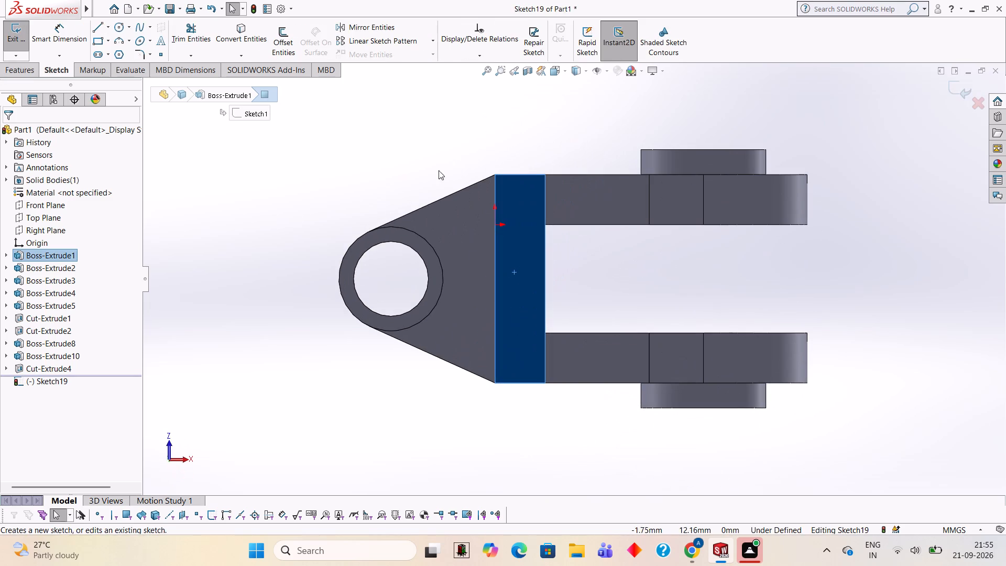
left_click(94, 26)
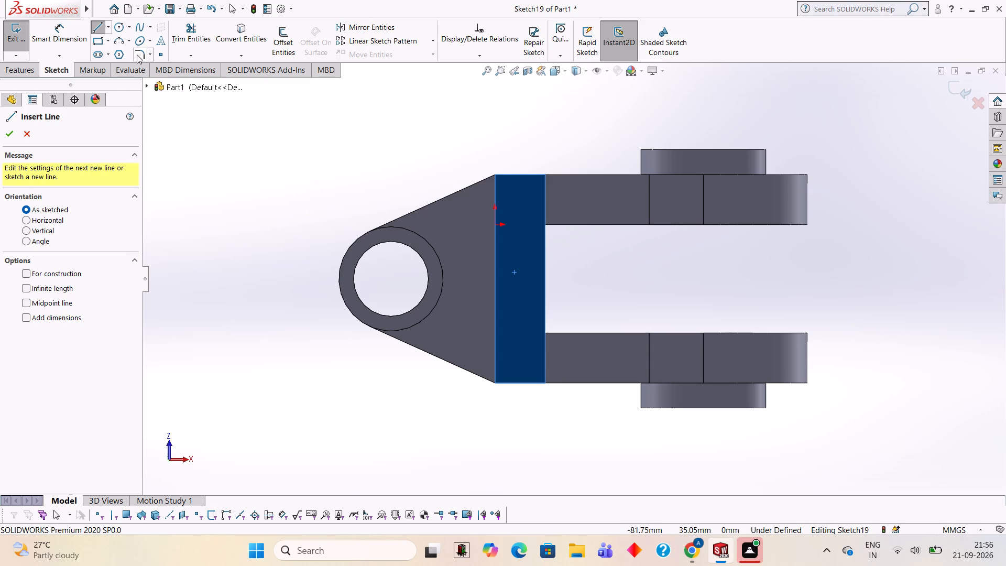
left_click(495, 174)
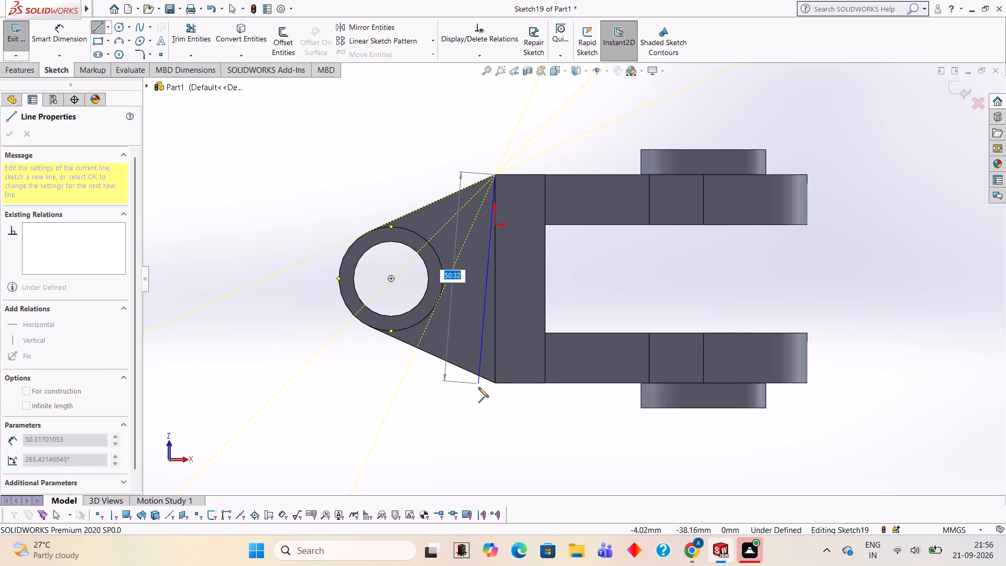
left_click(495, 382)
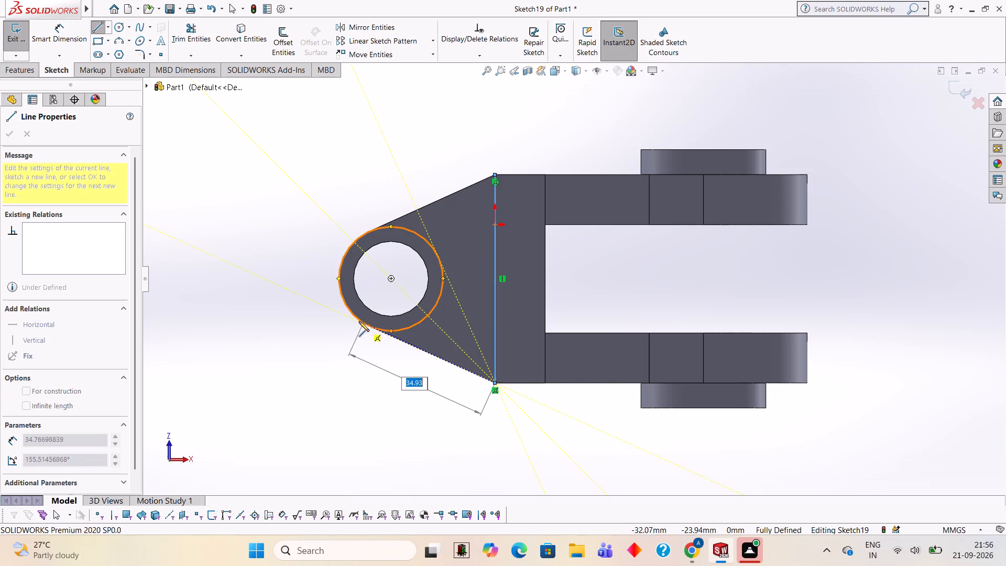
left_click(367, 324)
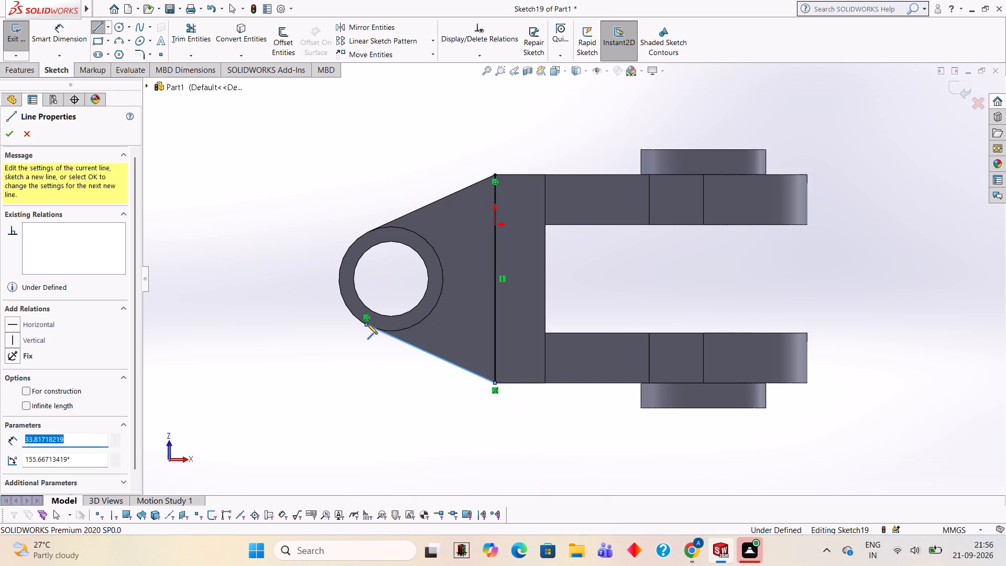
key("Escape")
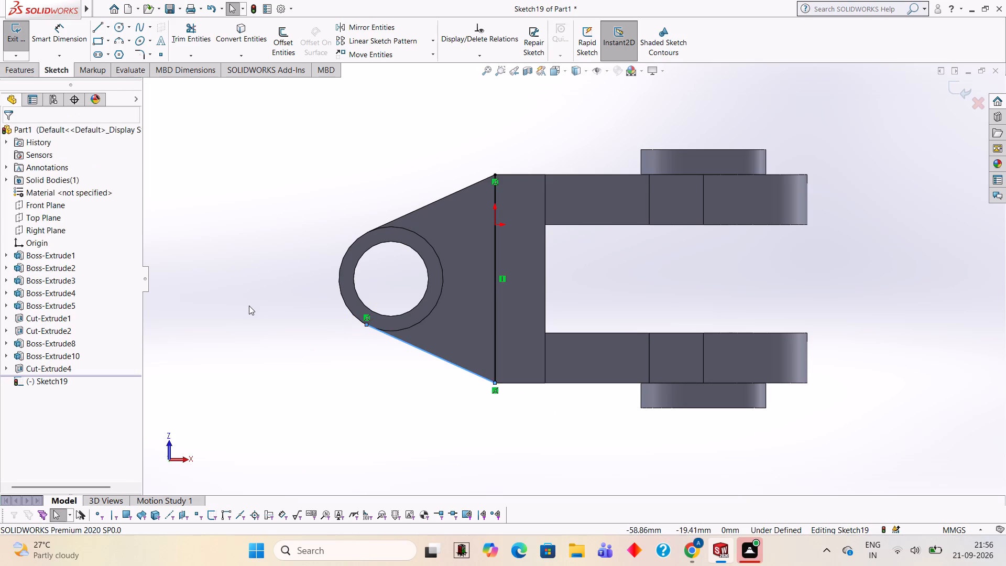
left_click(99, 28)
left_click(493, 173)
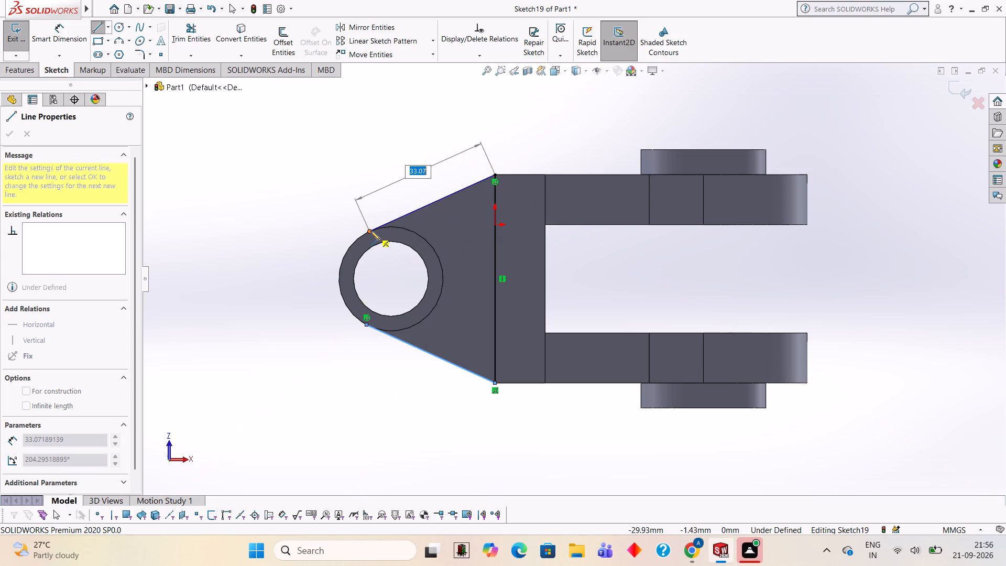
left_click(369, 231)
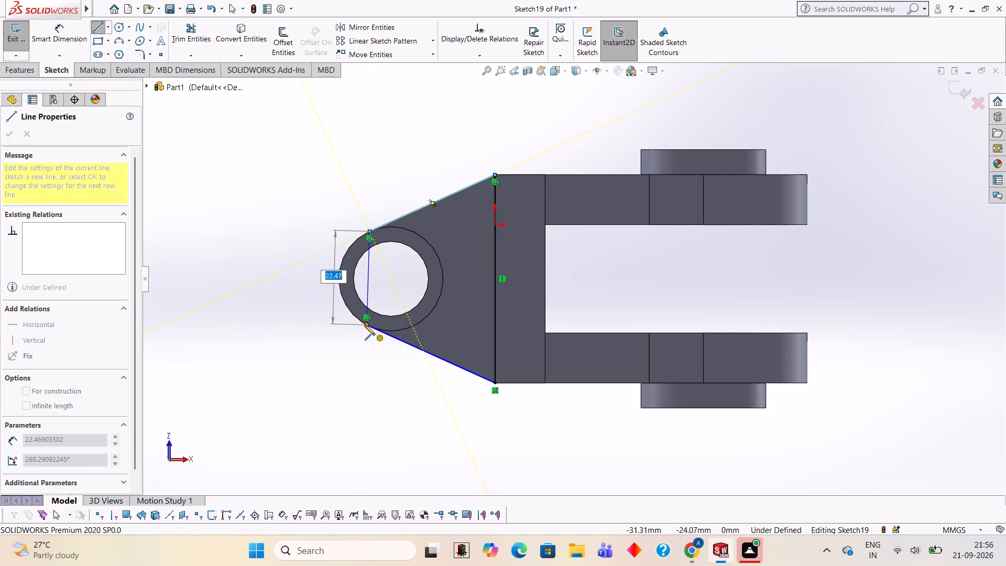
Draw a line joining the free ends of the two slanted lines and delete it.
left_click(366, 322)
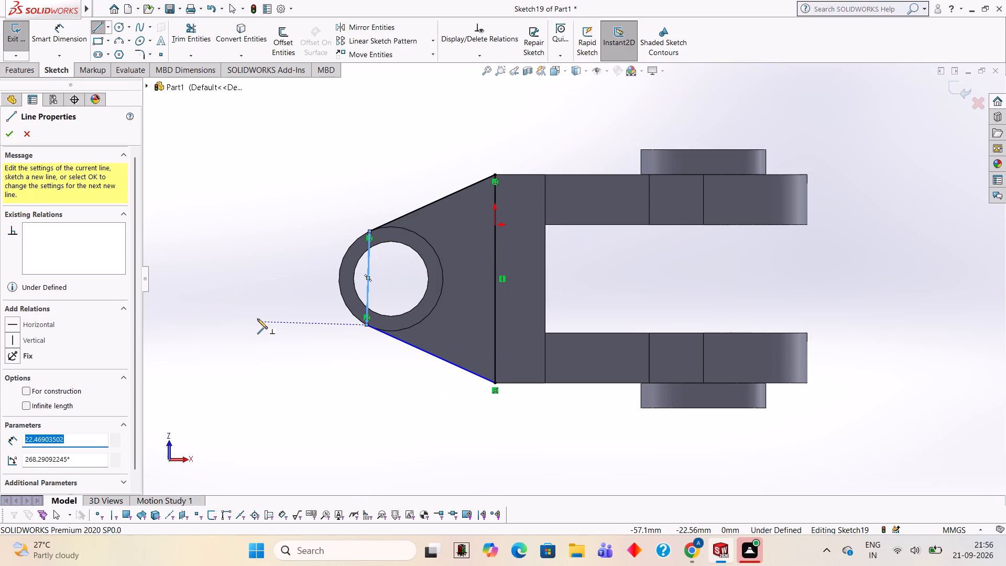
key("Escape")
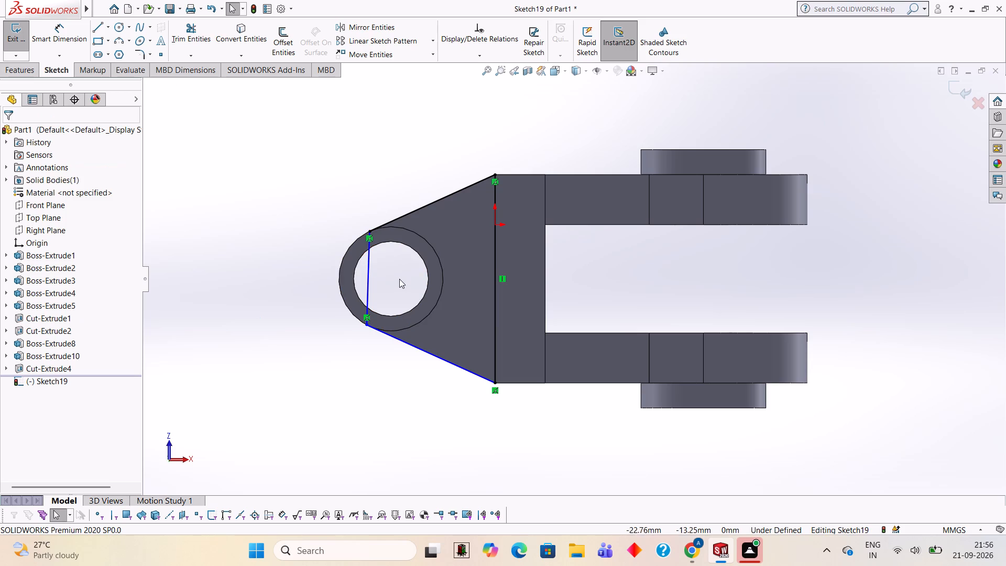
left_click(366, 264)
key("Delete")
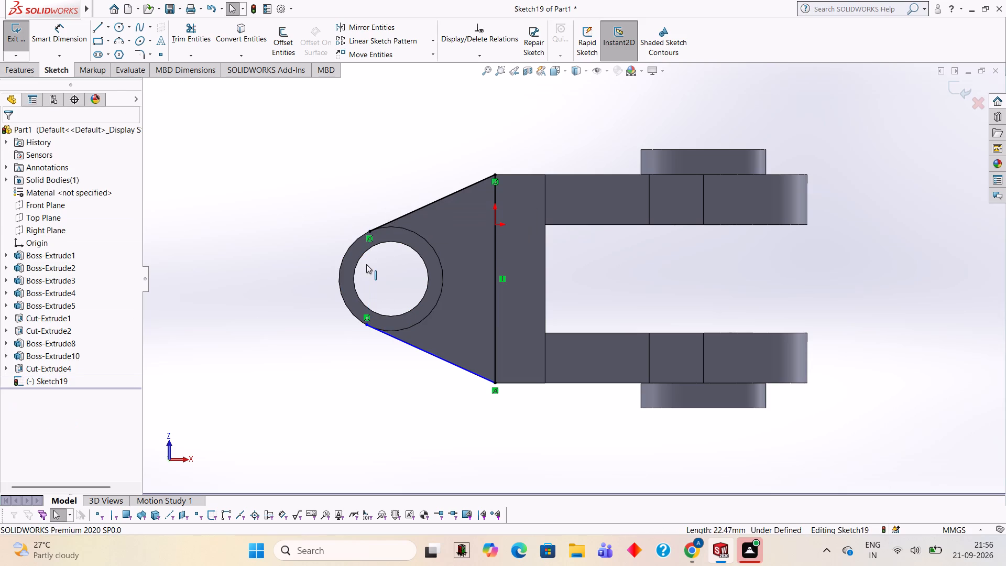
Sketch a 25 mm diameter circle concentric with the extension's bore, meeting the ends of the slanted lines.
left_click(119, 29)
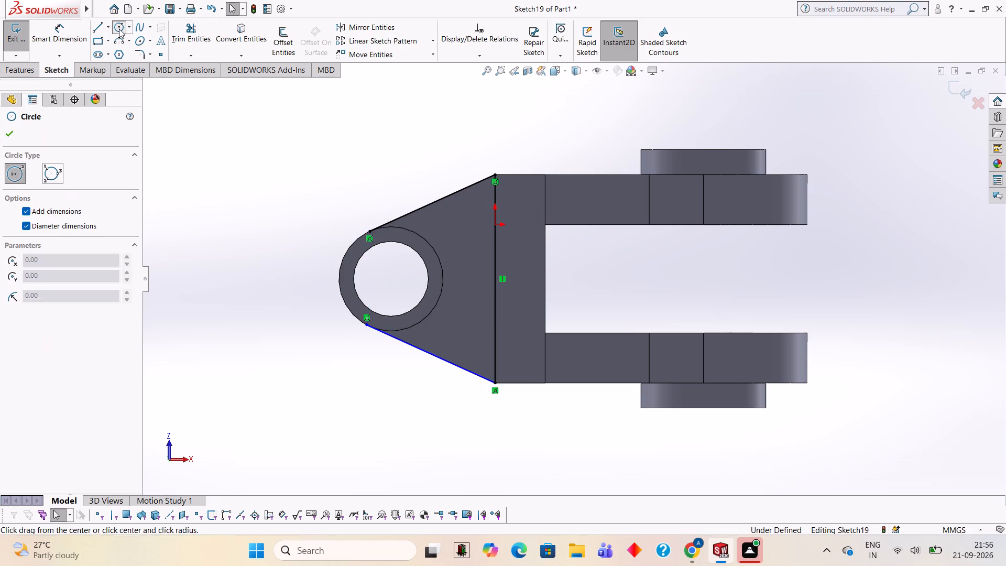
left_click(390, 277)
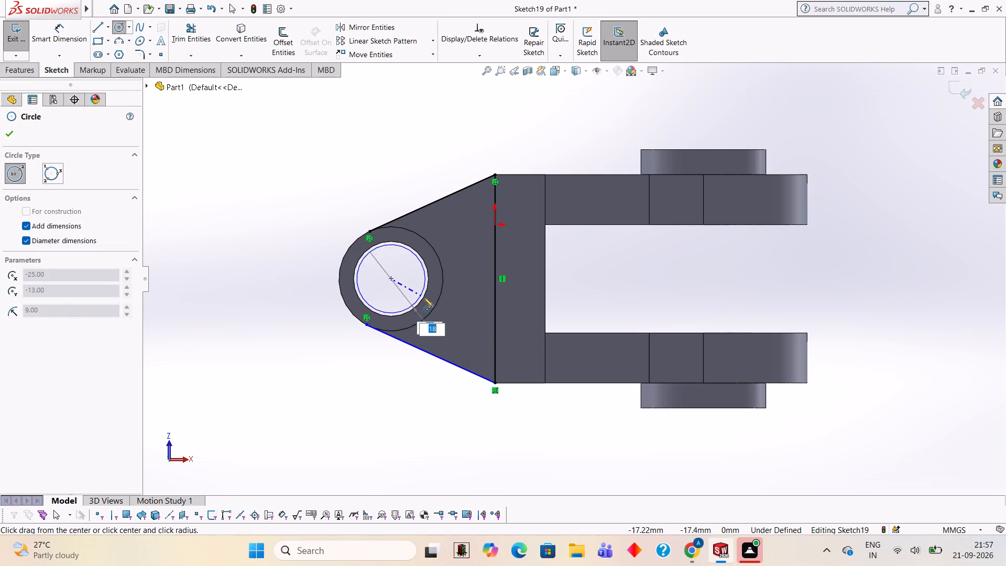
left_click(432, 308)
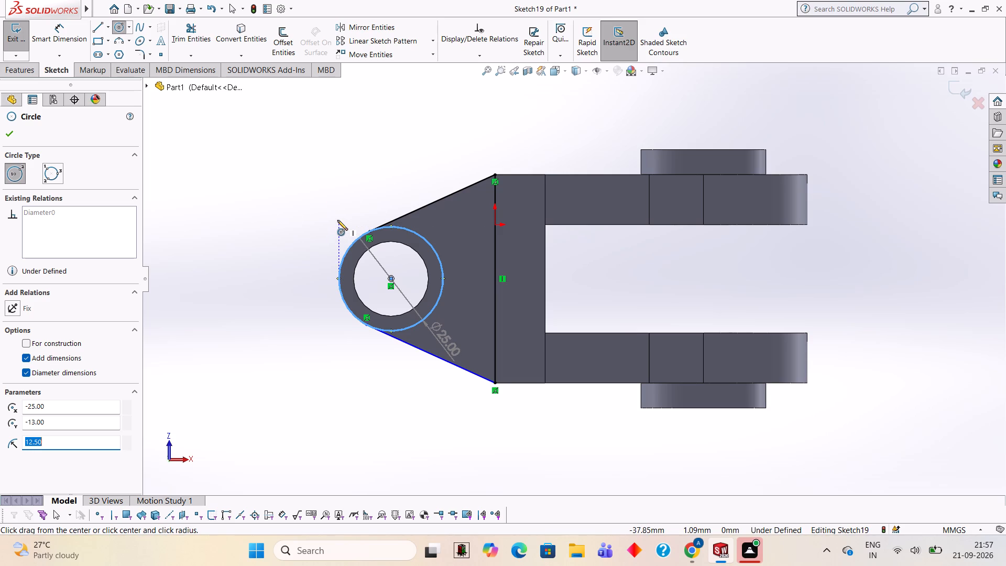
Extrude the region between the slanted lines and the circle 12 mm toward the bored boss, merged with the part.
middle_click_drag(295, 198, 368, 271)
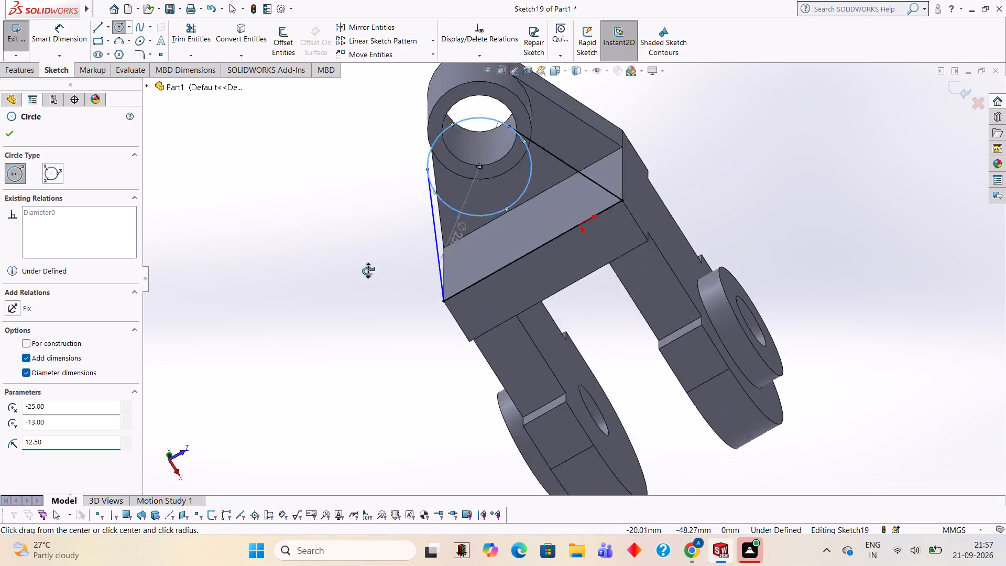
middle_click_drag(368, 271, 359, 346)
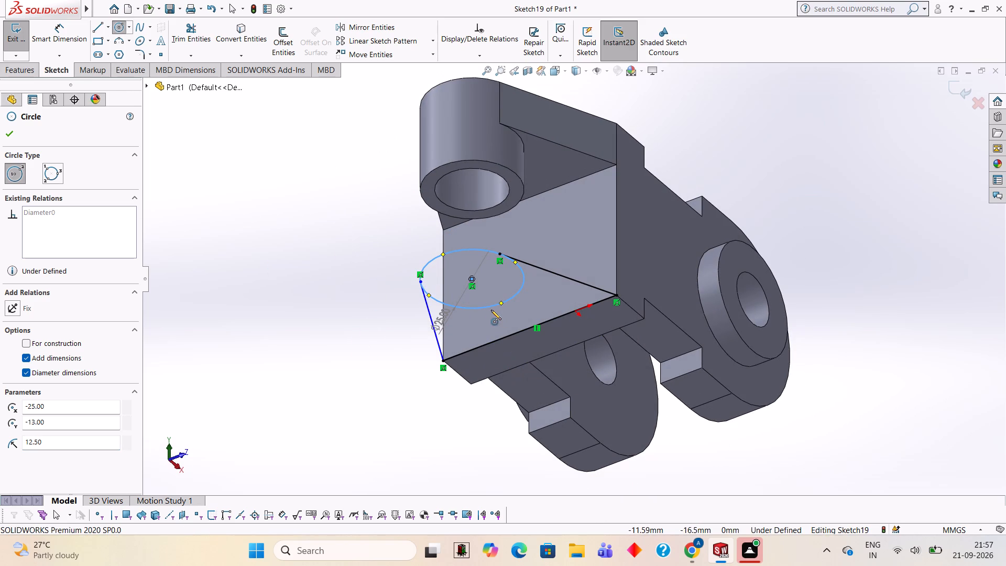
left_click(18, 69)
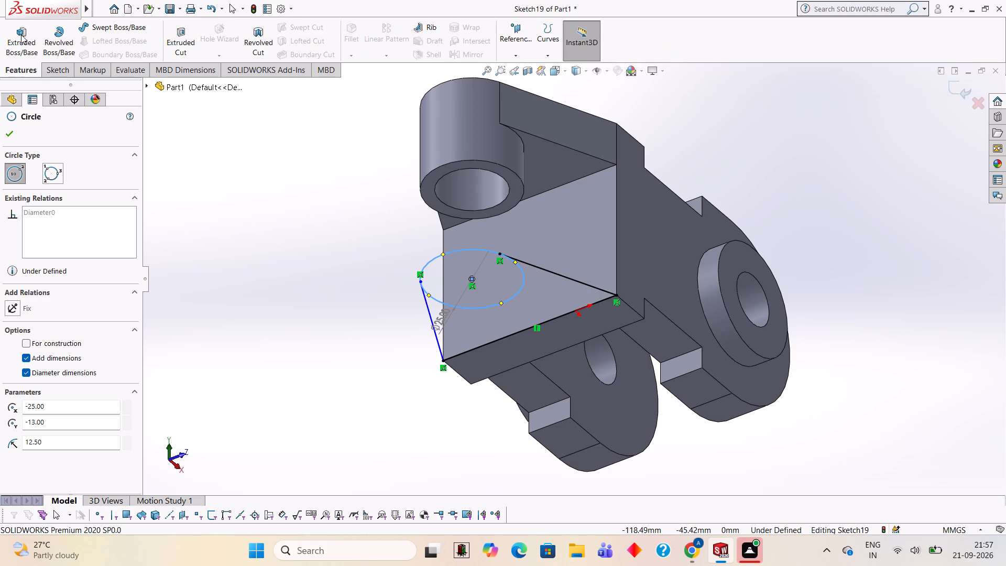
left_click(21, 35)
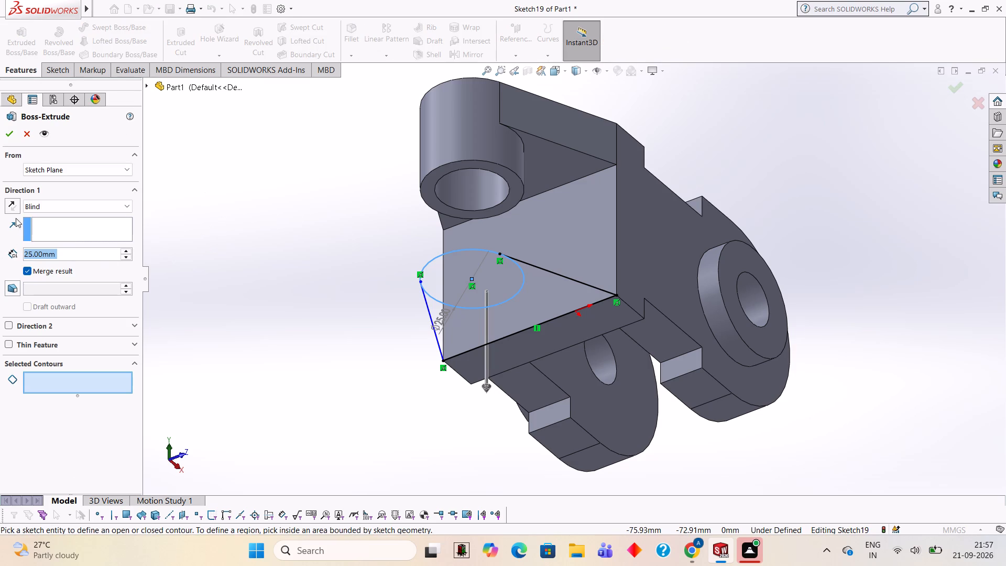
left_click(13, 205)
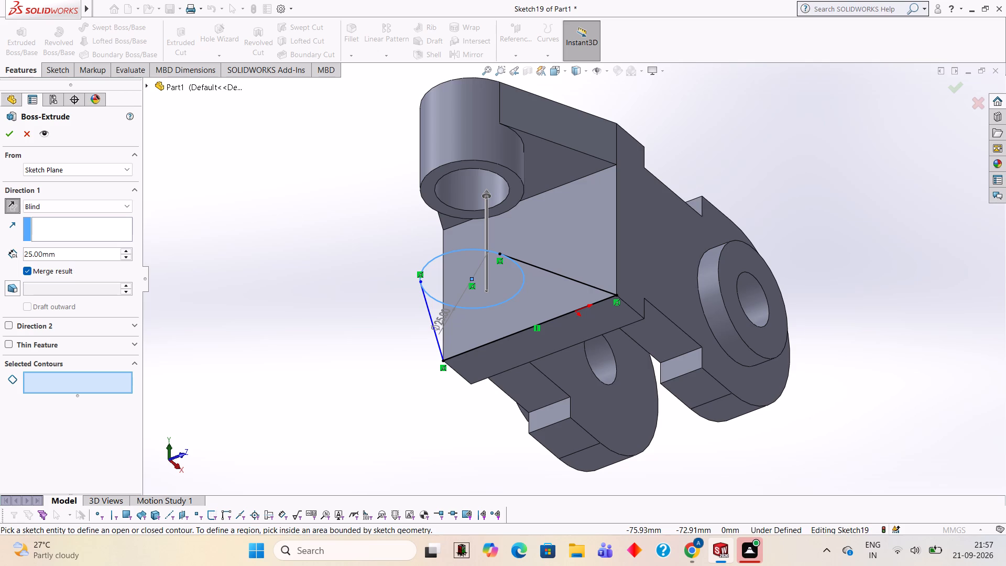
left_click(480, 315)
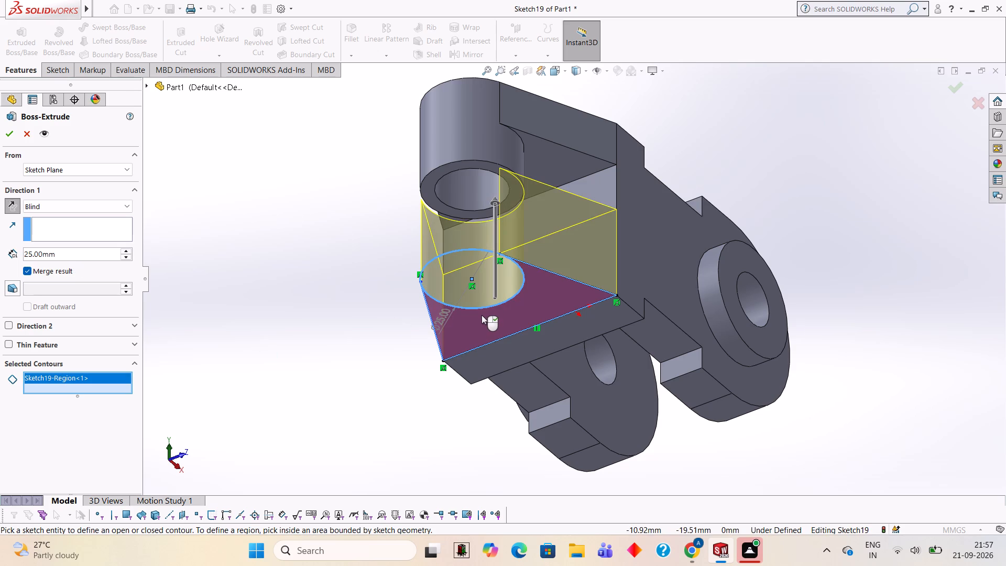
left_click(100, 255)
key("BackSpace")
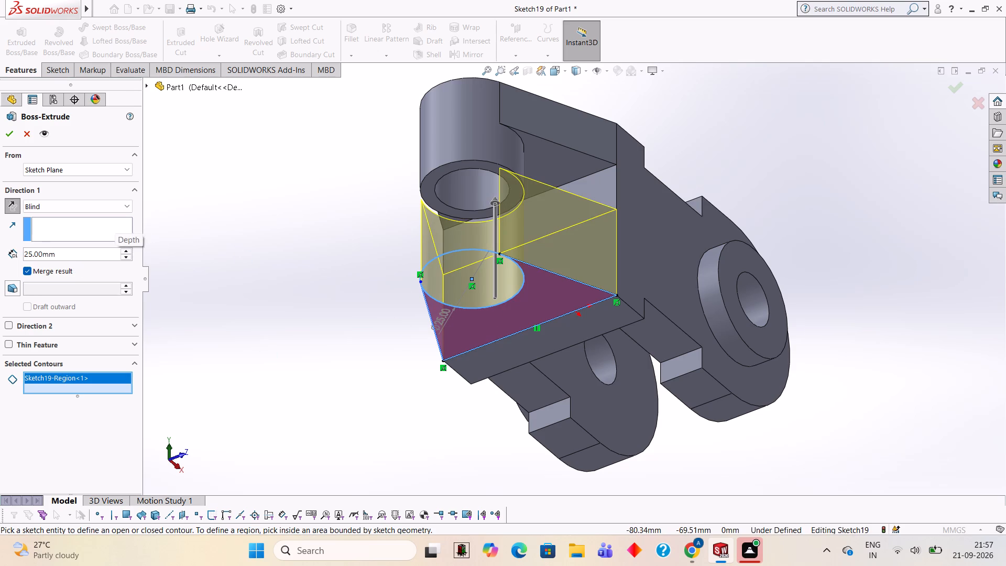
key("BackSpace")
key("BackSpace")
key("BackSpace")
key("BackSpace")
key("BackSpace")
key("BackSpace")
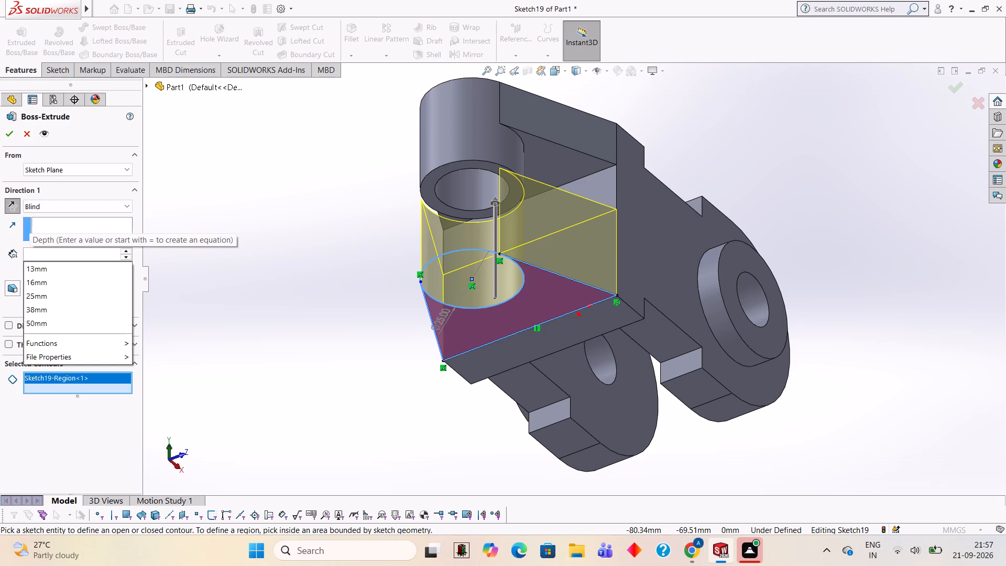
type("12")
key("Return")
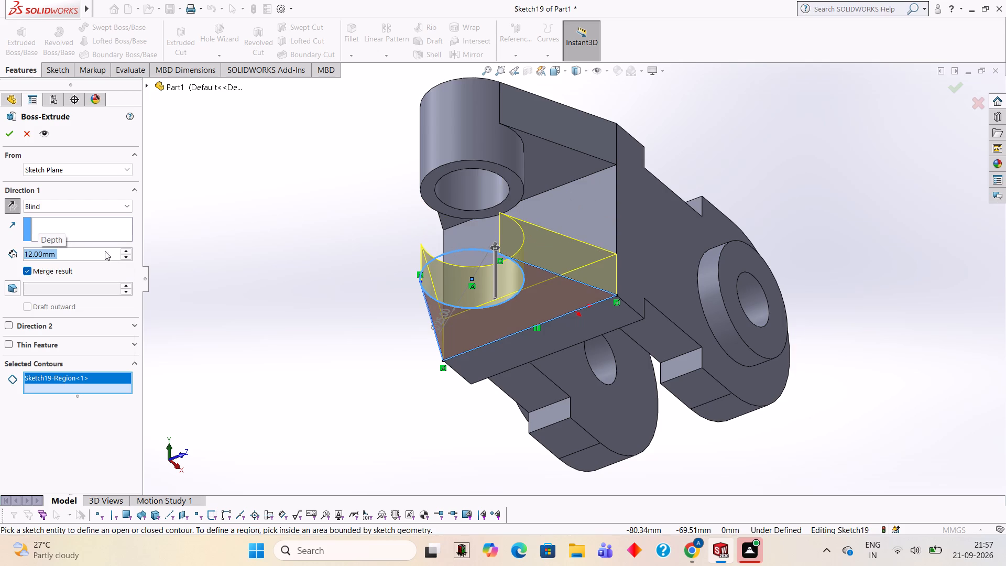
left_click(8, 136)
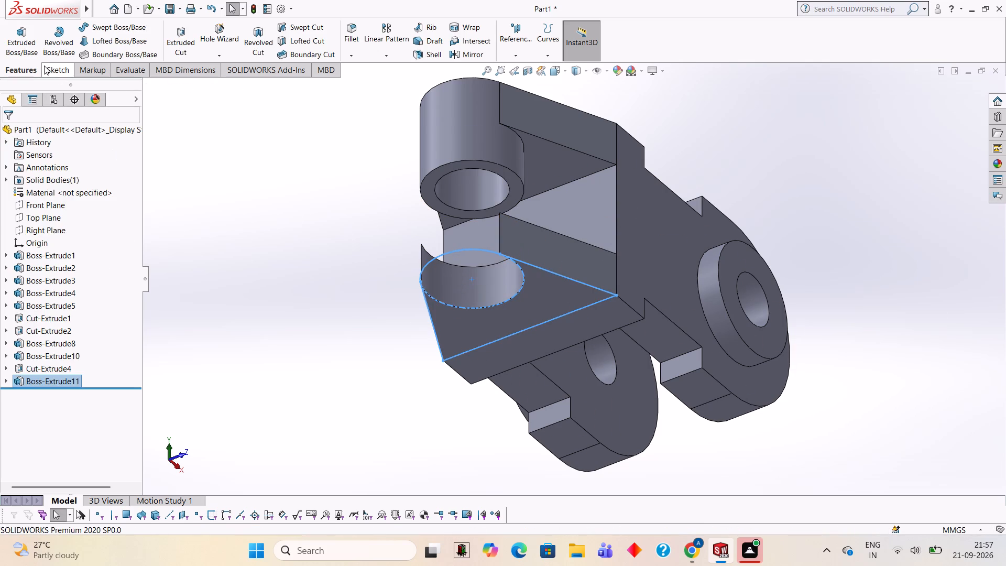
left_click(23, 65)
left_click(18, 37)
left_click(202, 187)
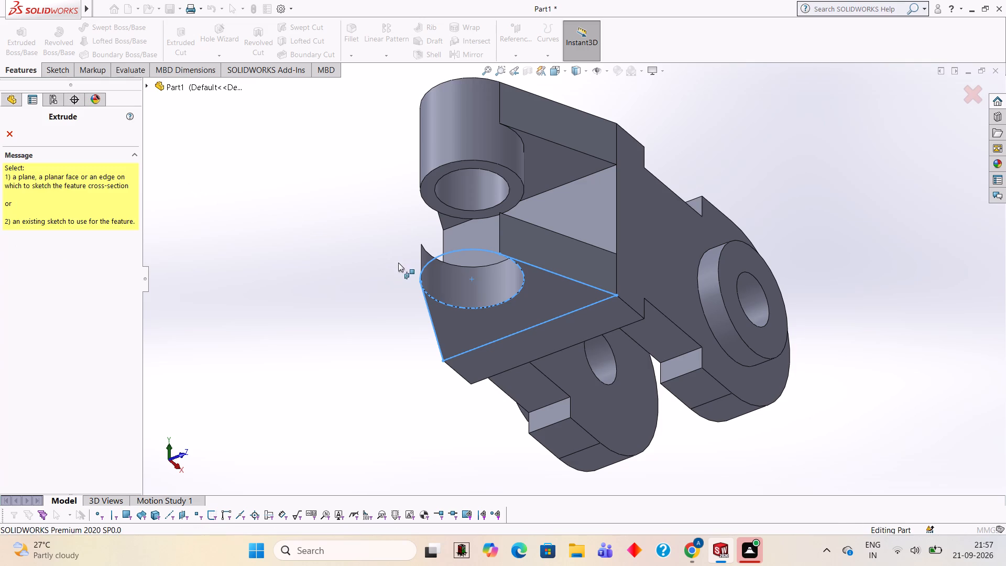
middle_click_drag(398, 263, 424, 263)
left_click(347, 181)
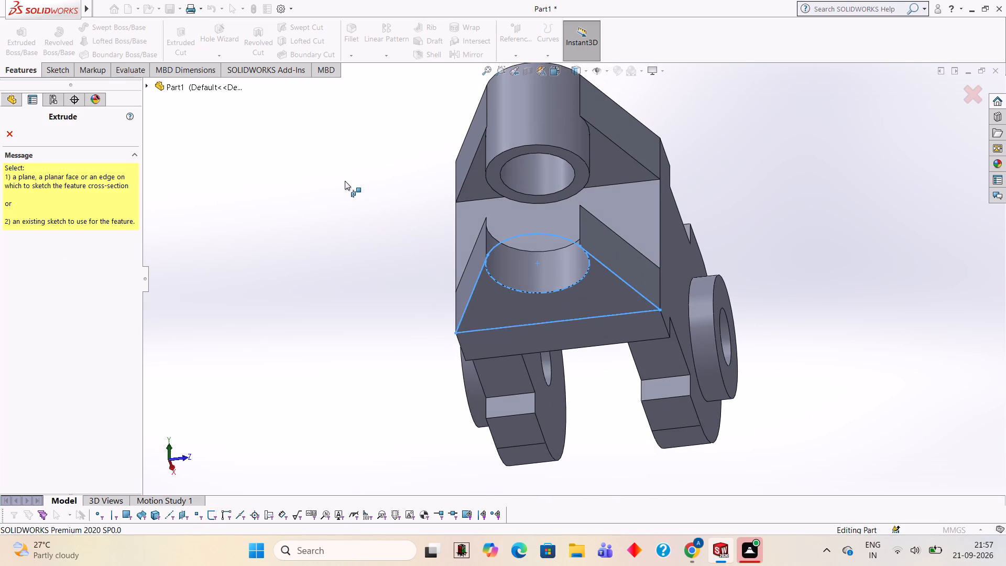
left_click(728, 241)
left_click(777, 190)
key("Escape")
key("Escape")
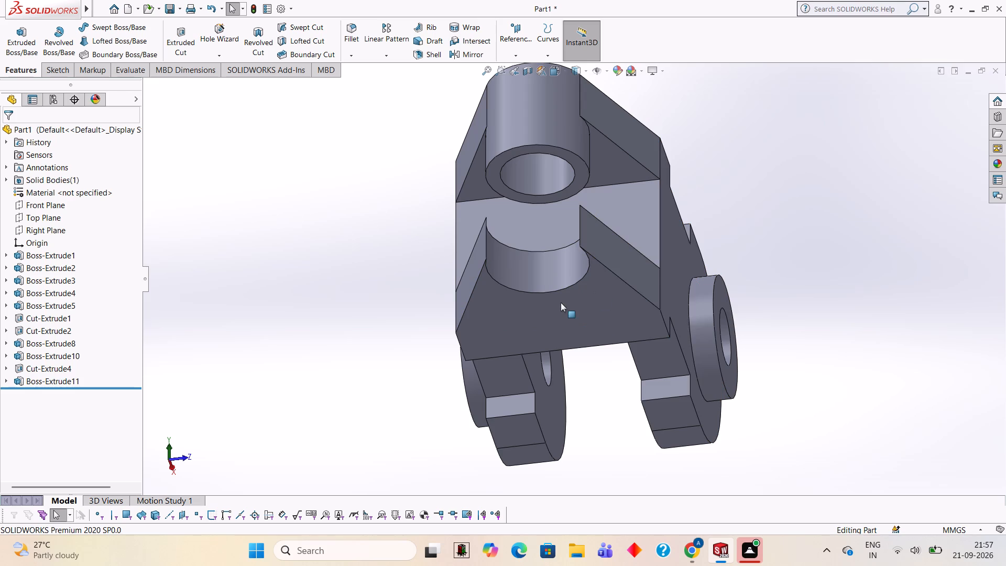
Open a sketch on the outer face of the second tapered plate and start a circle for its rounded tip.
middle_click_drag(780, 259, 802, 150)
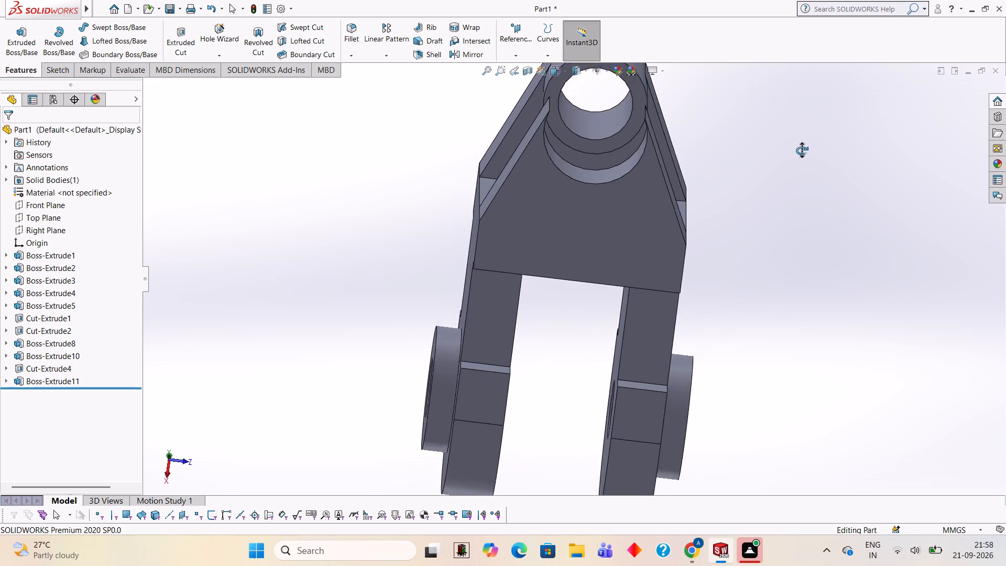
middle_click_drag(802, 150, 782, 166)
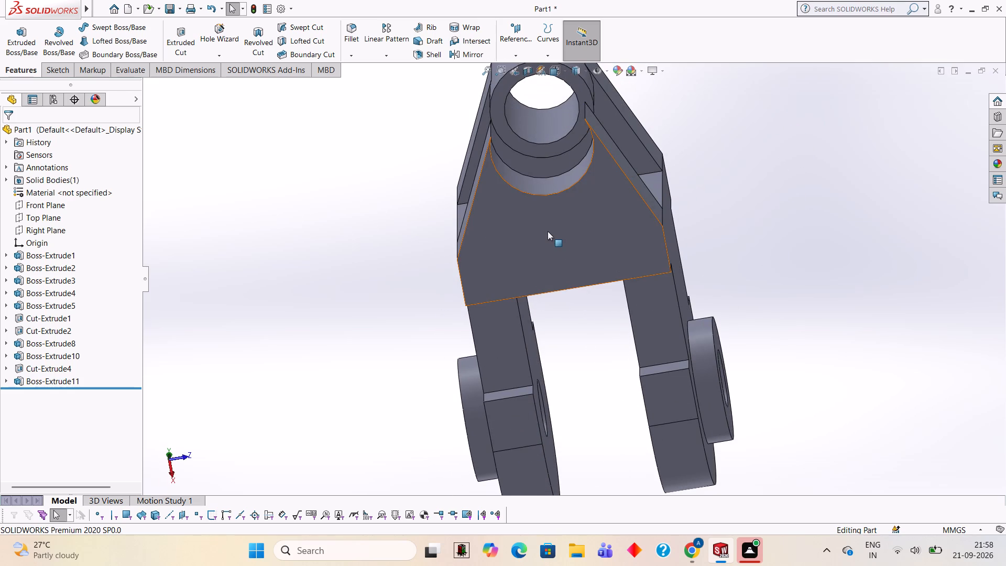
left_click(591, 233)
left_click(633, 203)
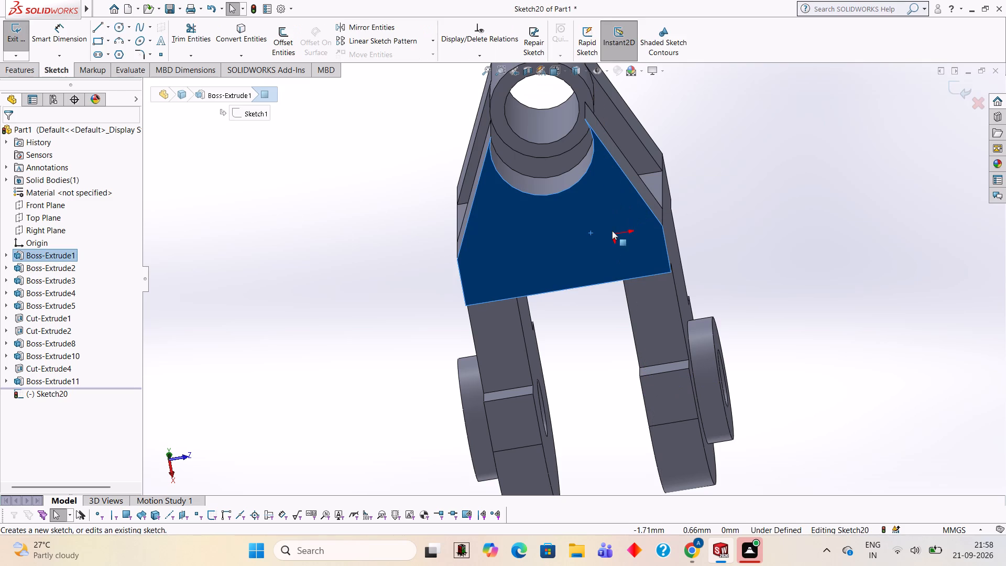
key("ctrl+8")
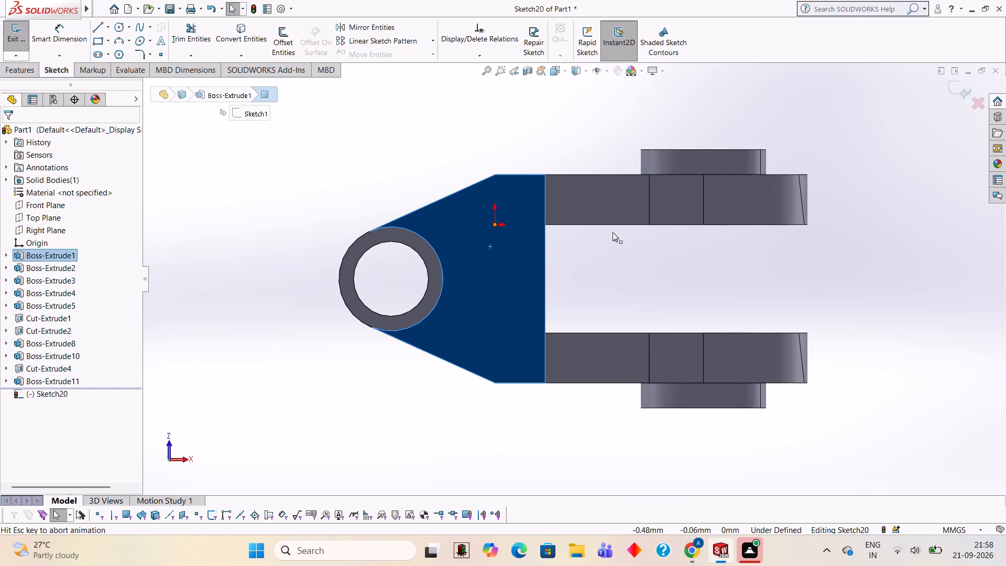
left_click(114, 27)
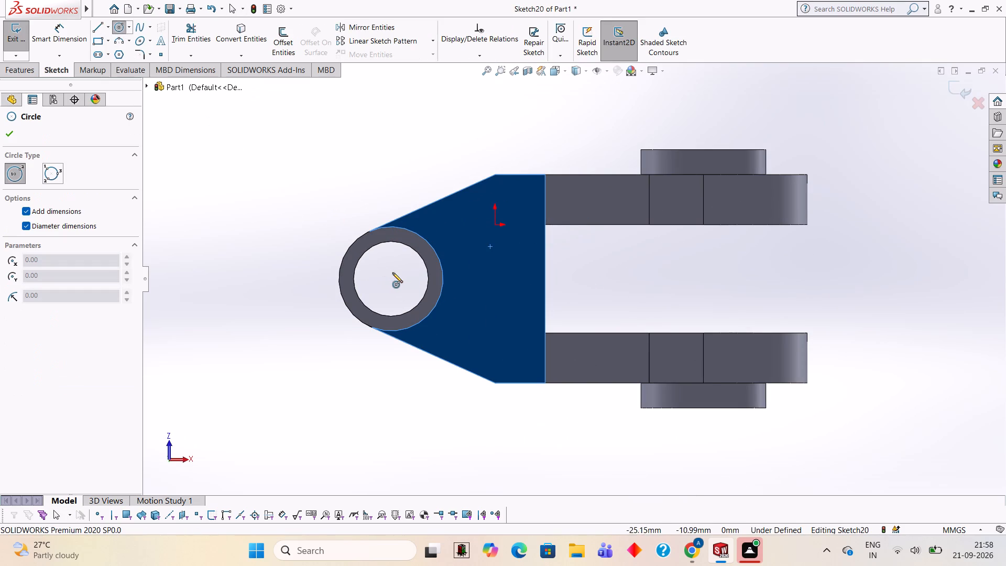
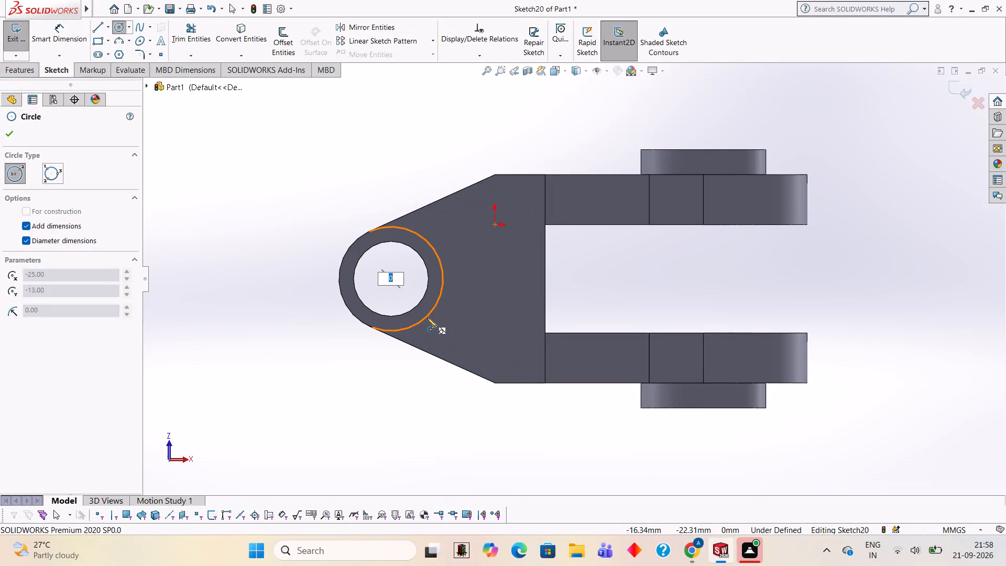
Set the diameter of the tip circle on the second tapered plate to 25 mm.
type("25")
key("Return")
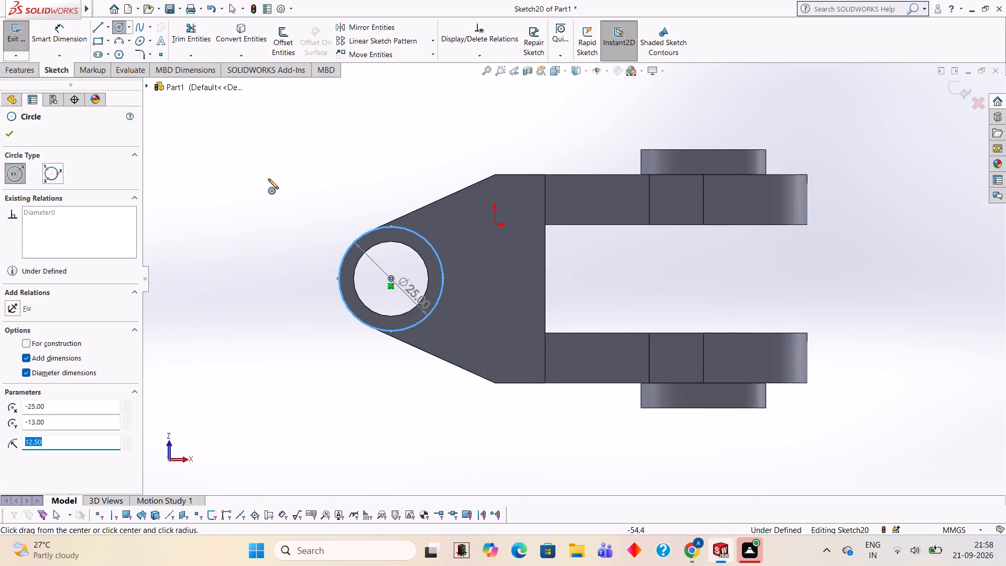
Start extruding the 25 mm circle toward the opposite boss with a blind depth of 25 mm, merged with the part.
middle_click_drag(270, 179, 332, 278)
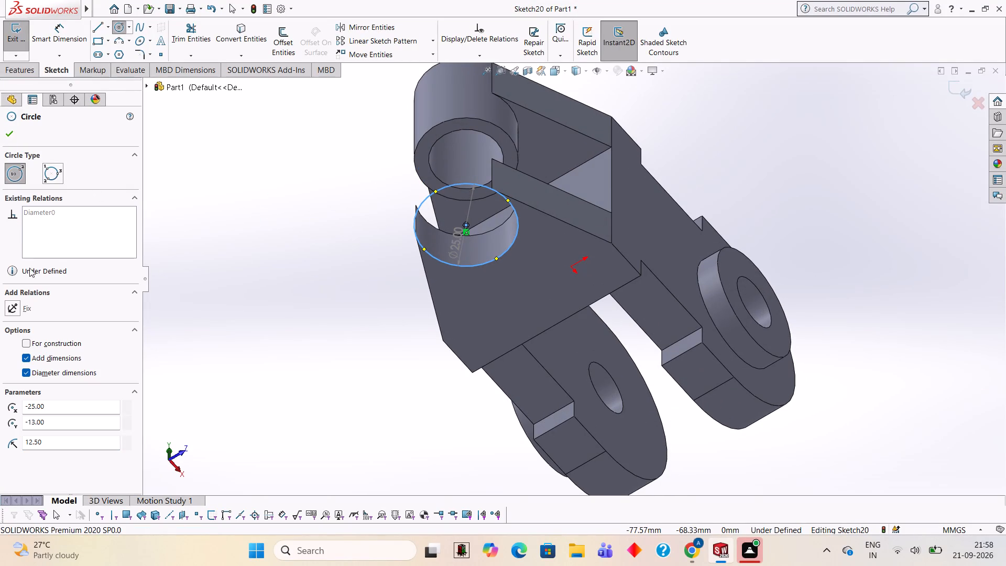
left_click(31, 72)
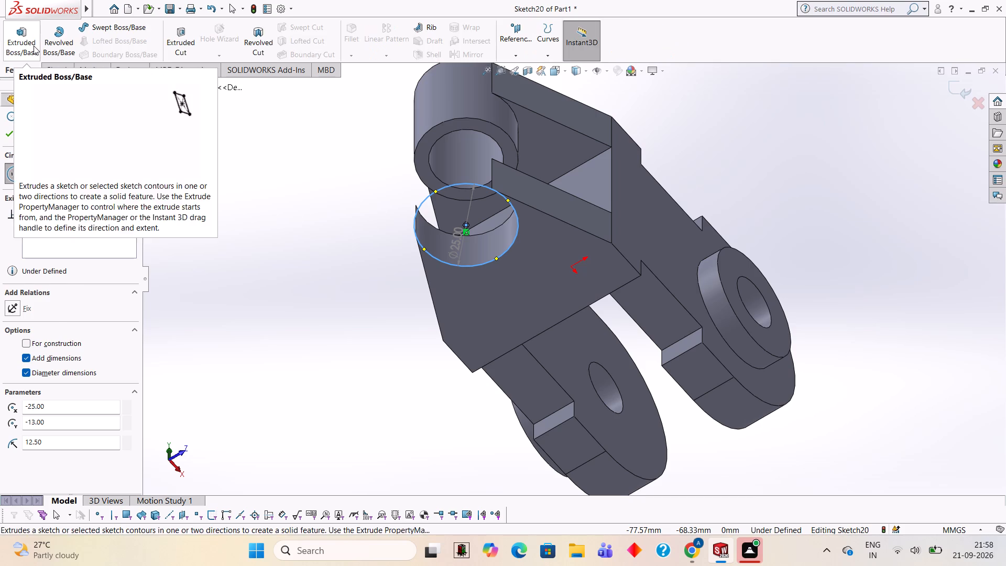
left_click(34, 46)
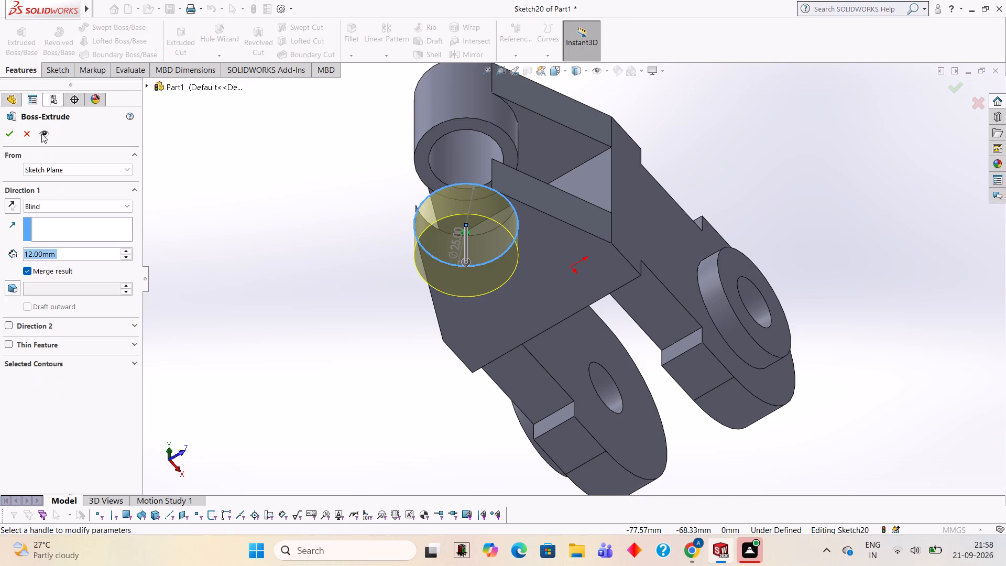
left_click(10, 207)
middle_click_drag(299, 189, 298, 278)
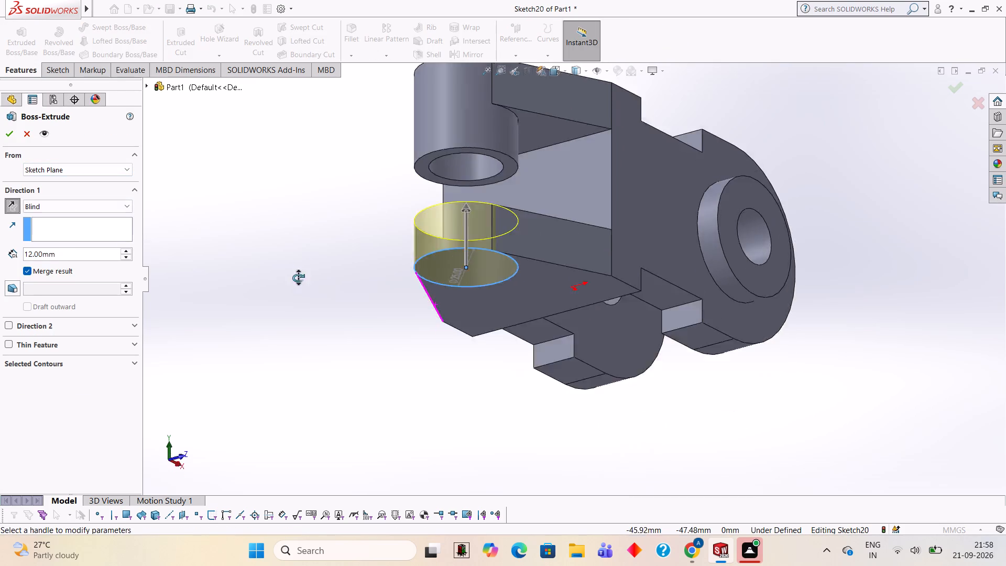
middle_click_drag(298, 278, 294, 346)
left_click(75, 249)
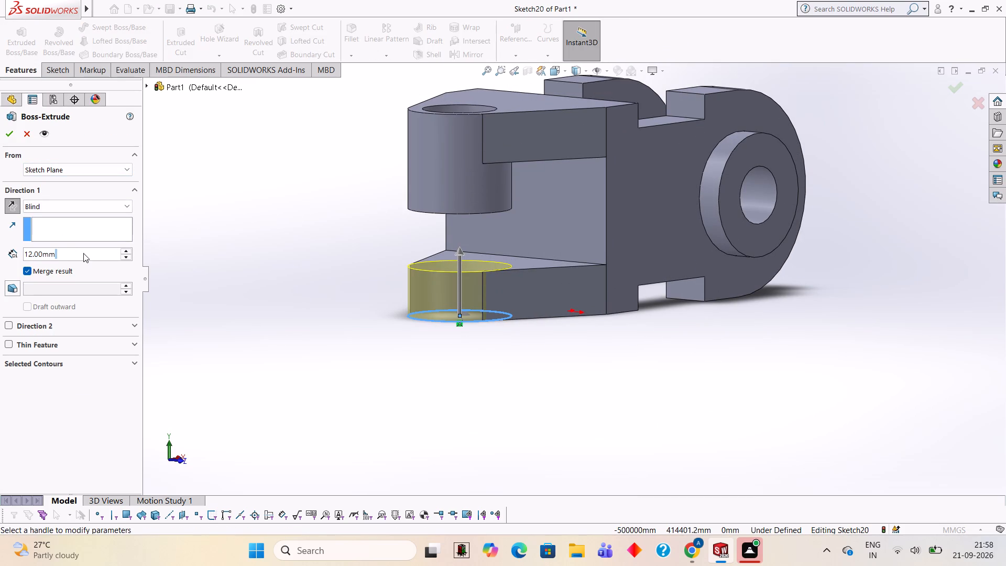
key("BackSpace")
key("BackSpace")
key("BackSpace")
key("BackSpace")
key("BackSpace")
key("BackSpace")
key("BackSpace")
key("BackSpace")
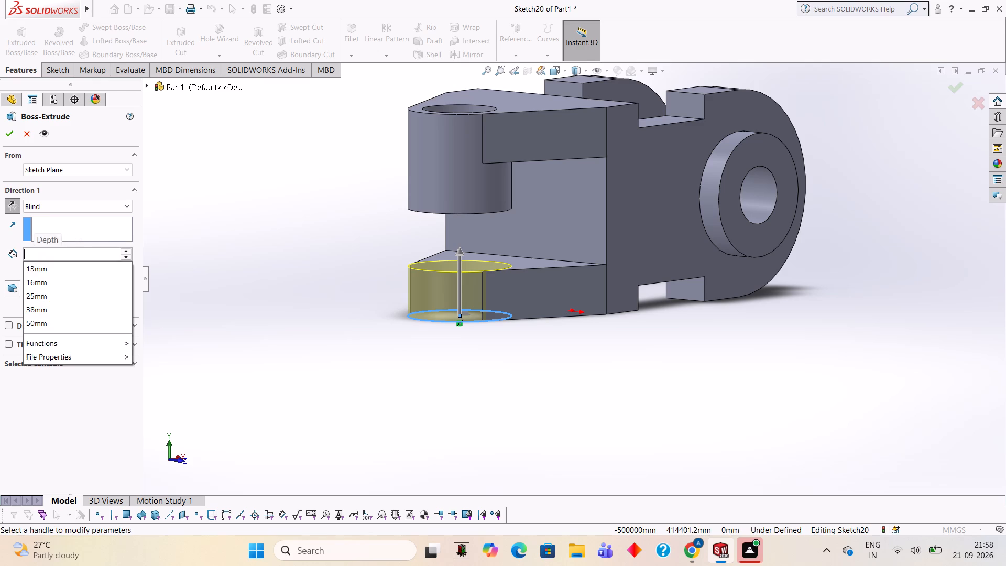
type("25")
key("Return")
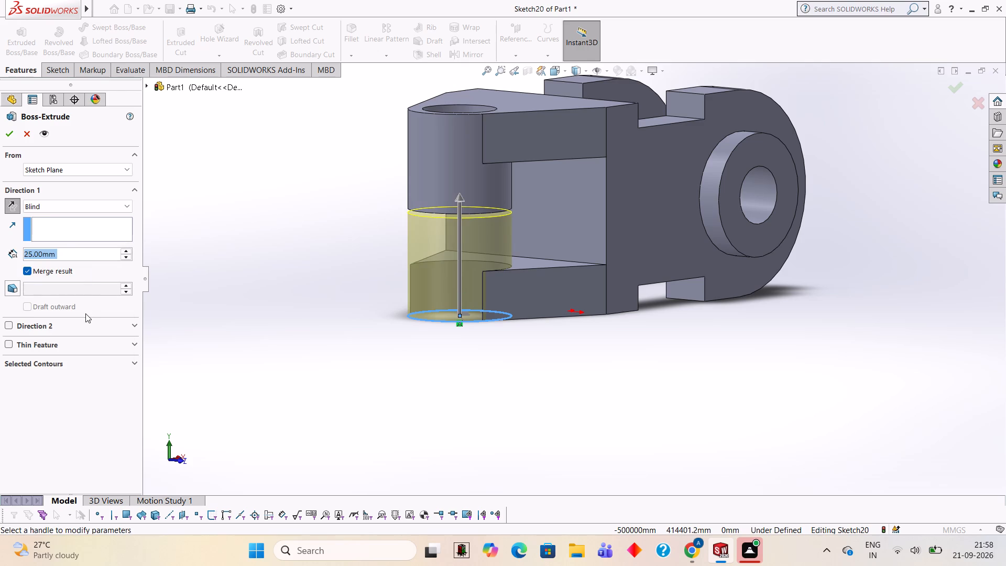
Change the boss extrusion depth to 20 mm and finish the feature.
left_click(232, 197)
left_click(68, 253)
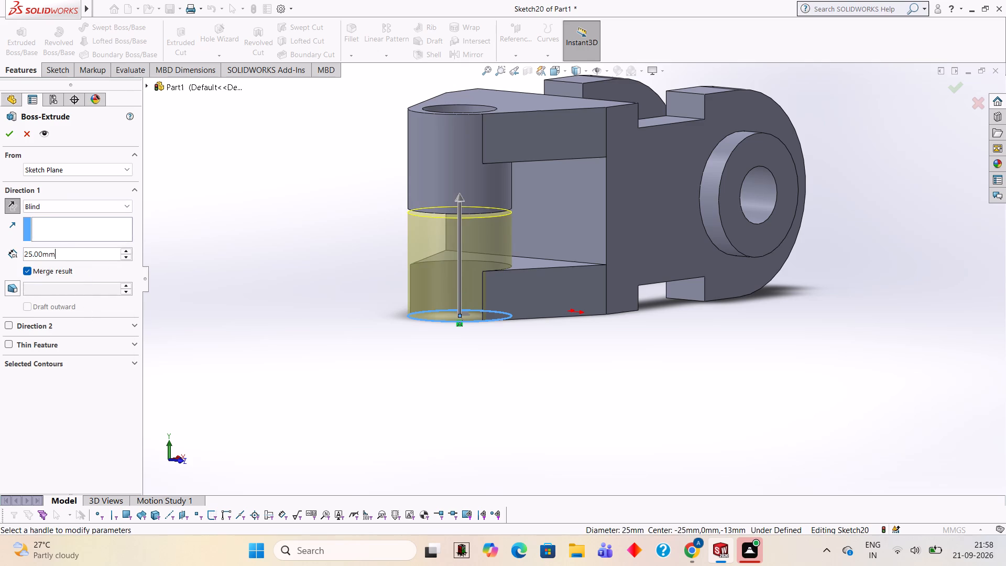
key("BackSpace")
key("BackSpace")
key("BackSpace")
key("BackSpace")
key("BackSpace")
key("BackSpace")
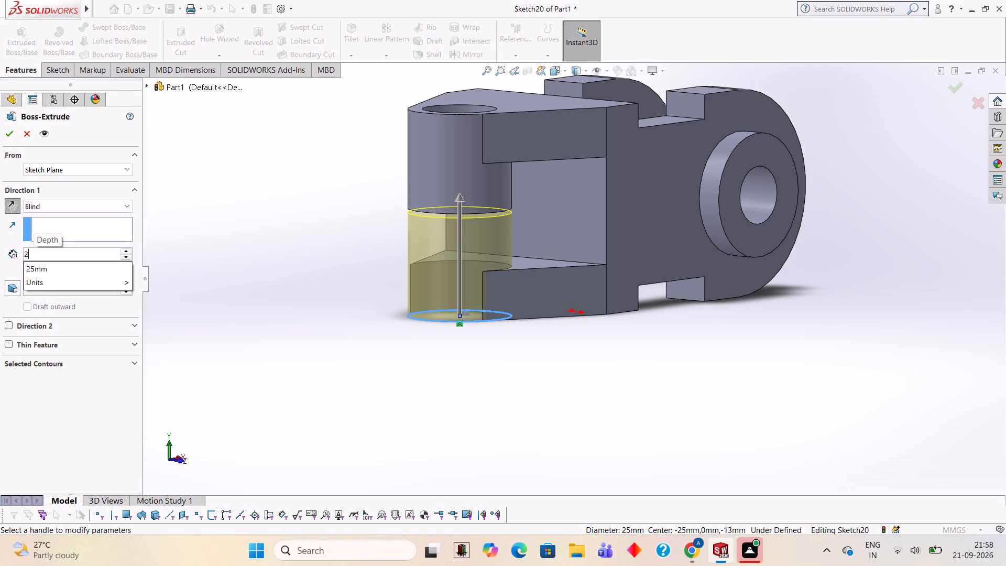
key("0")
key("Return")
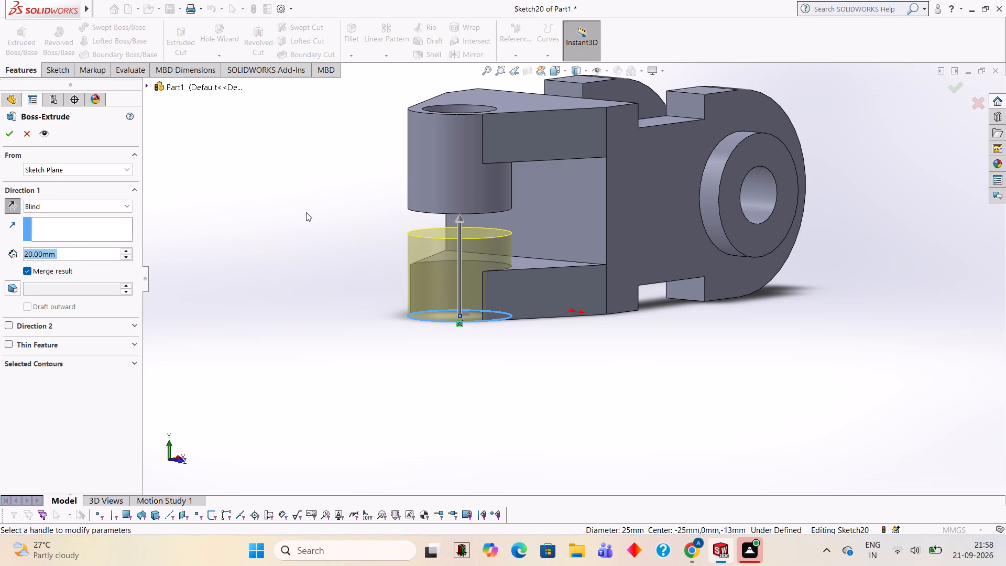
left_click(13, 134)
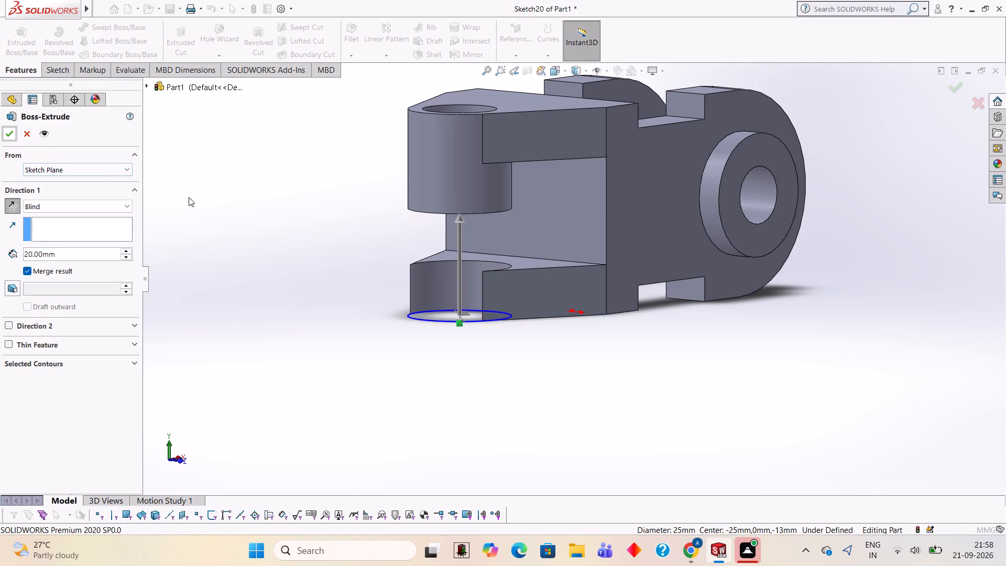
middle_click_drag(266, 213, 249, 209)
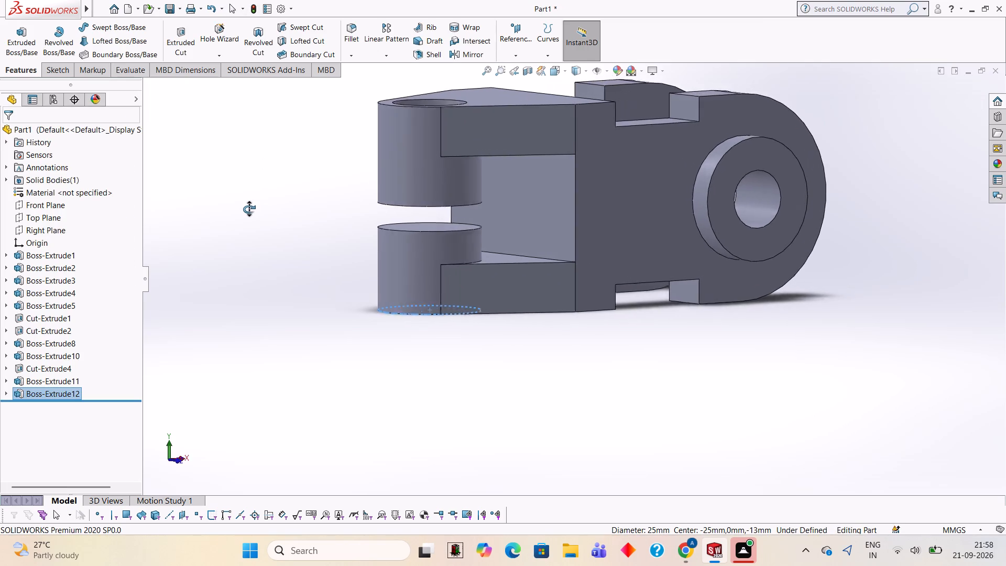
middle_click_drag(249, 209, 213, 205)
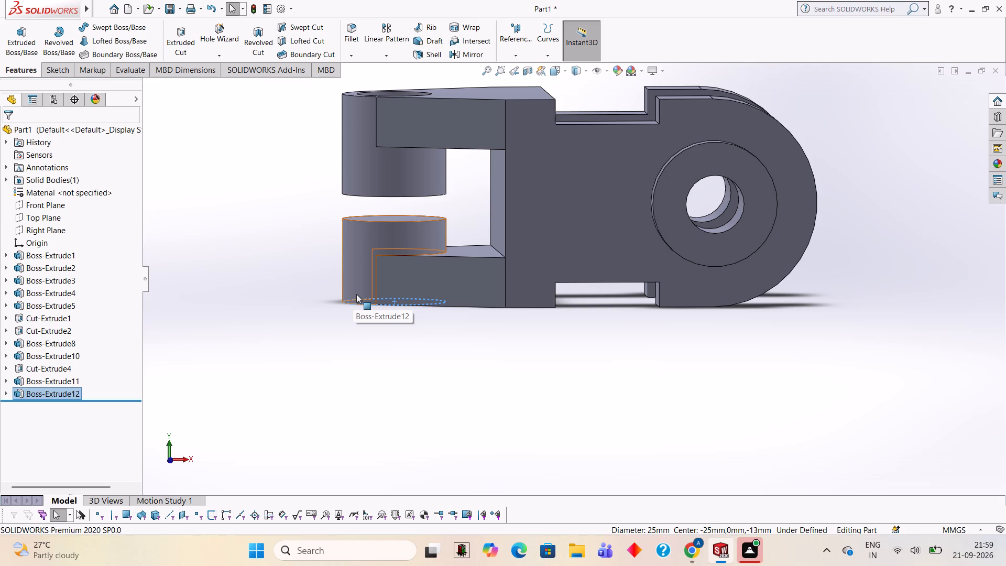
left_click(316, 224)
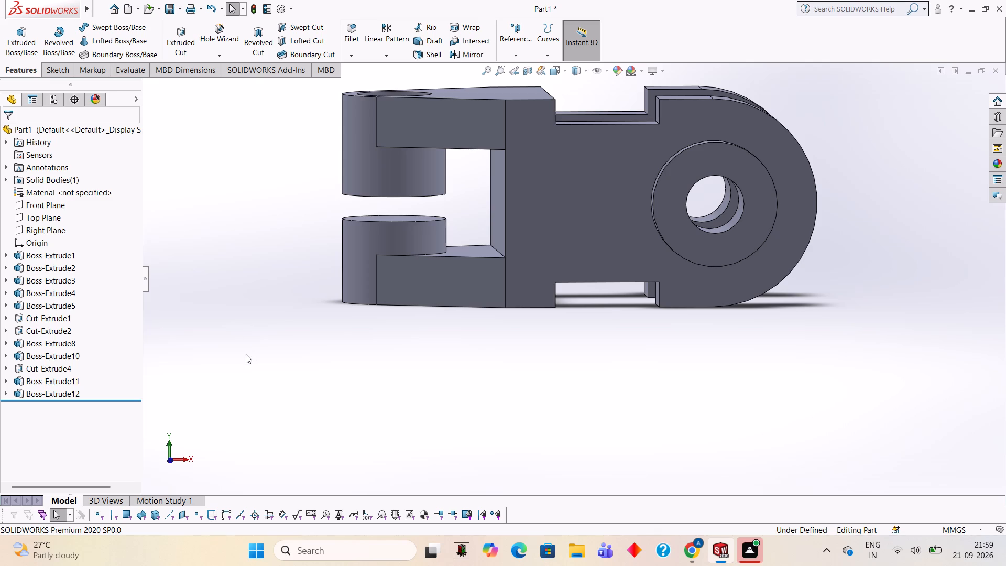
Compute 26/2 in Calculator.
key("2")
type("6/2")
key("Return")
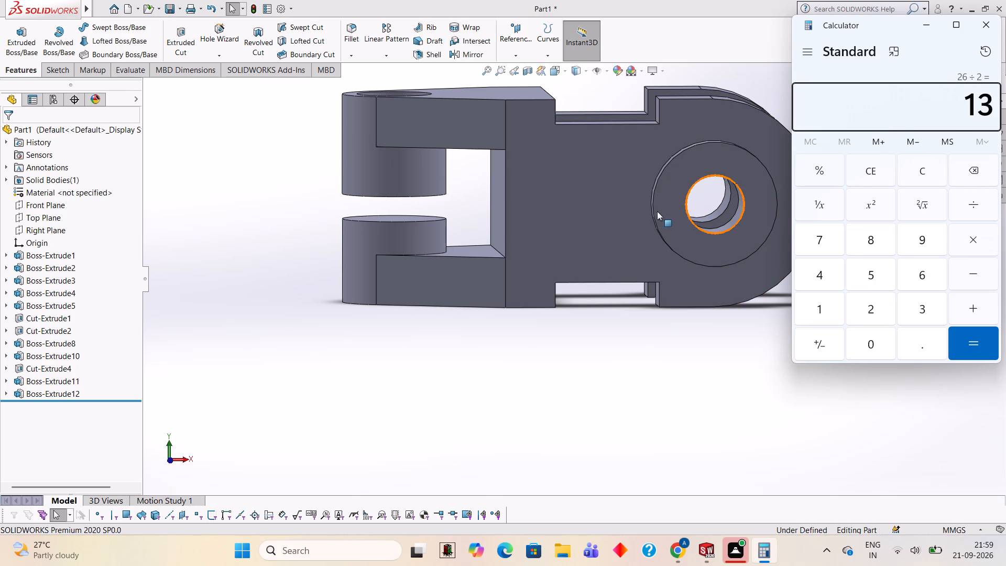
left_click(989, 28)
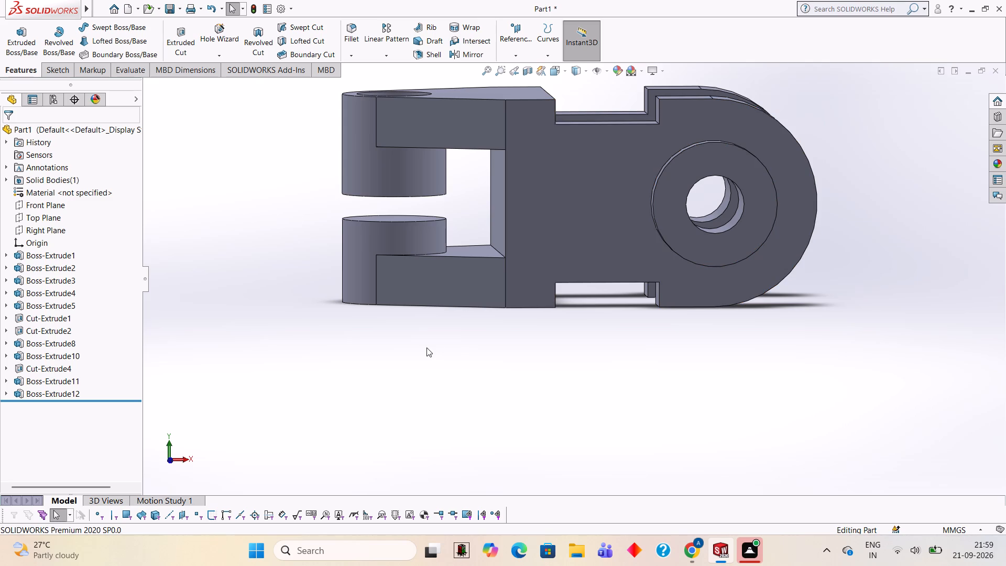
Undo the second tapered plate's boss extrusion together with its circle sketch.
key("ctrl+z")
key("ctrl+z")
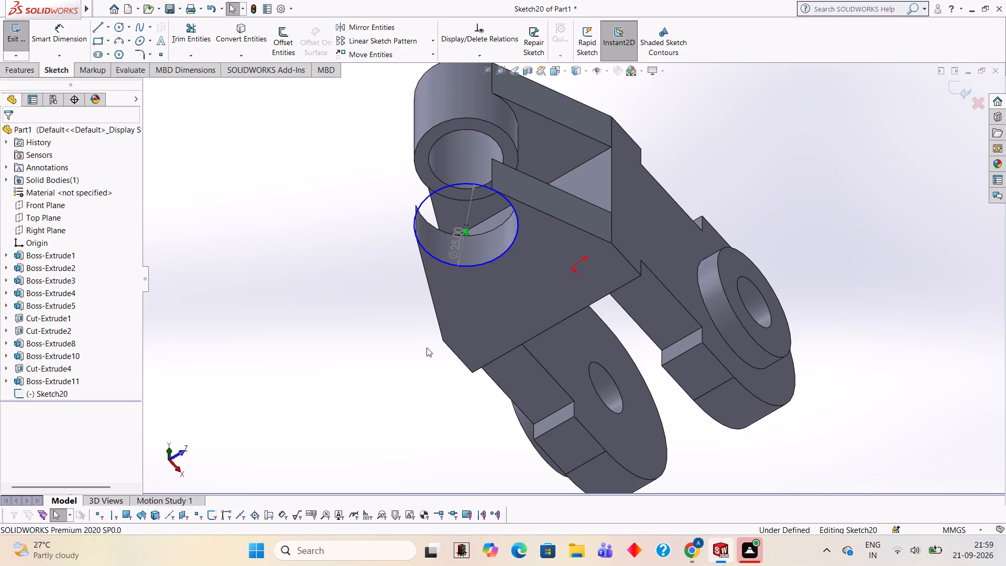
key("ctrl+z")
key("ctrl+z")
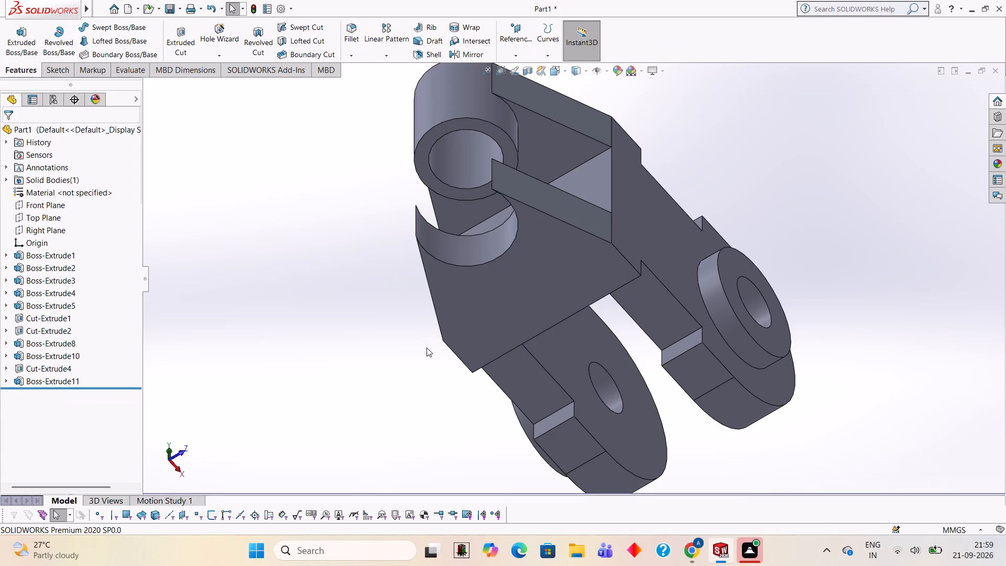
Undo the second tapered plate's extrusion and its whole sketch, back to the bore cut.
key("ctrl+z")
key("ctrl+z")
key("ctrl+z")
key("ctrl+z")
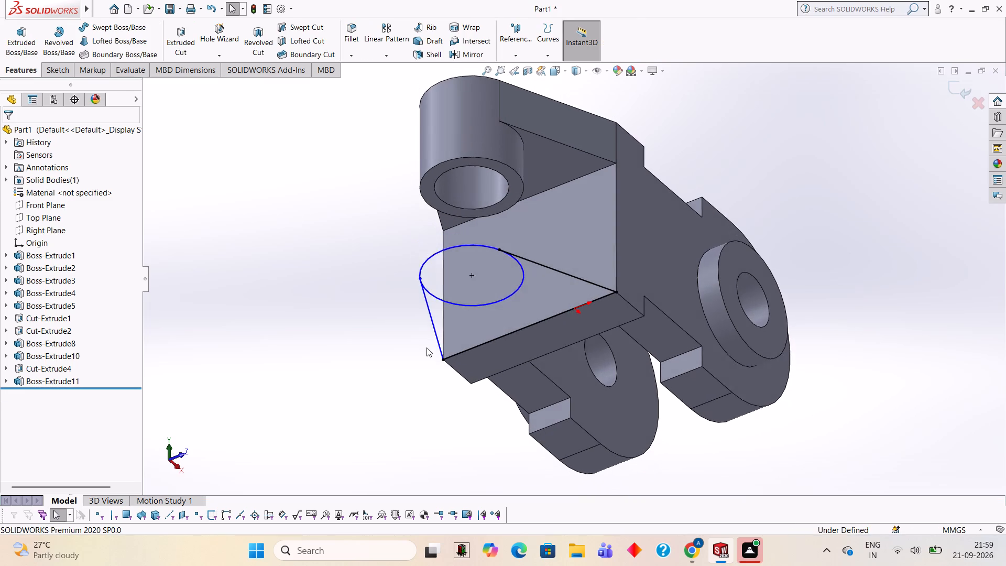
key("ctrl+z")
key("ctrl+z")
key("ctrl+z")
key("ctrl+z")
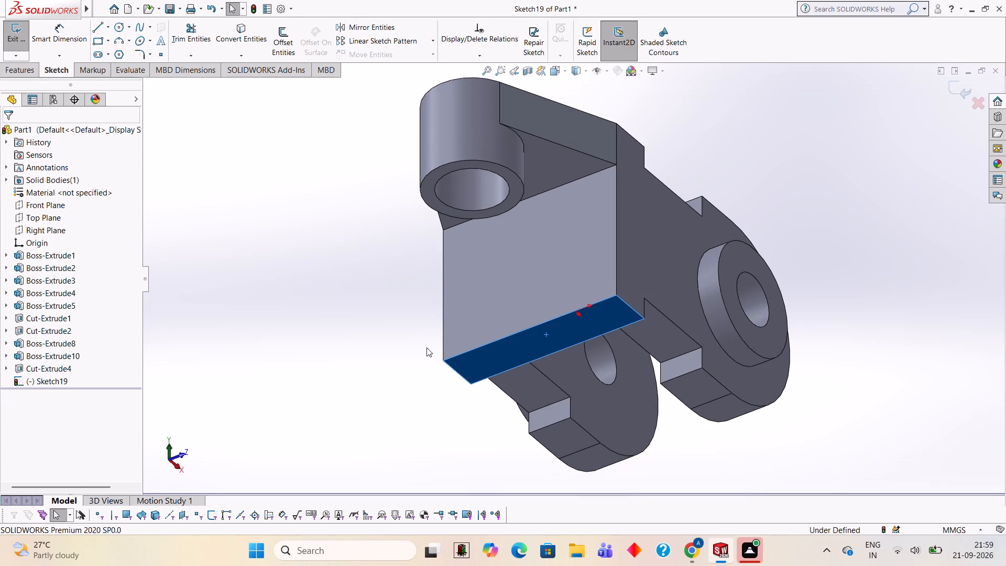
key("ctrl+z")
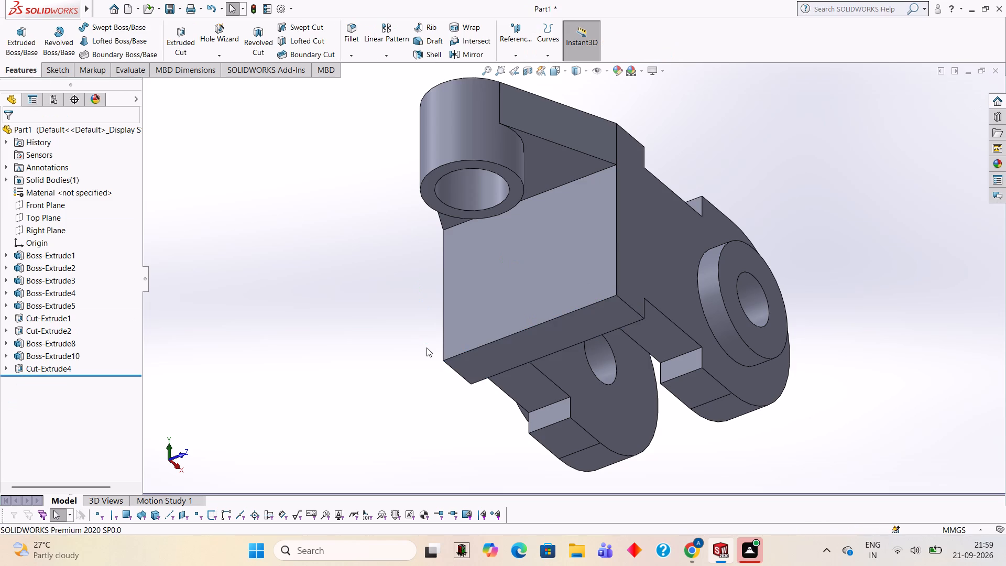
Undo the 18 mm bore with its sketch and the extrusion of the 25 mm boss, keeping the boss's circle sketch.
key("ctrl+z")
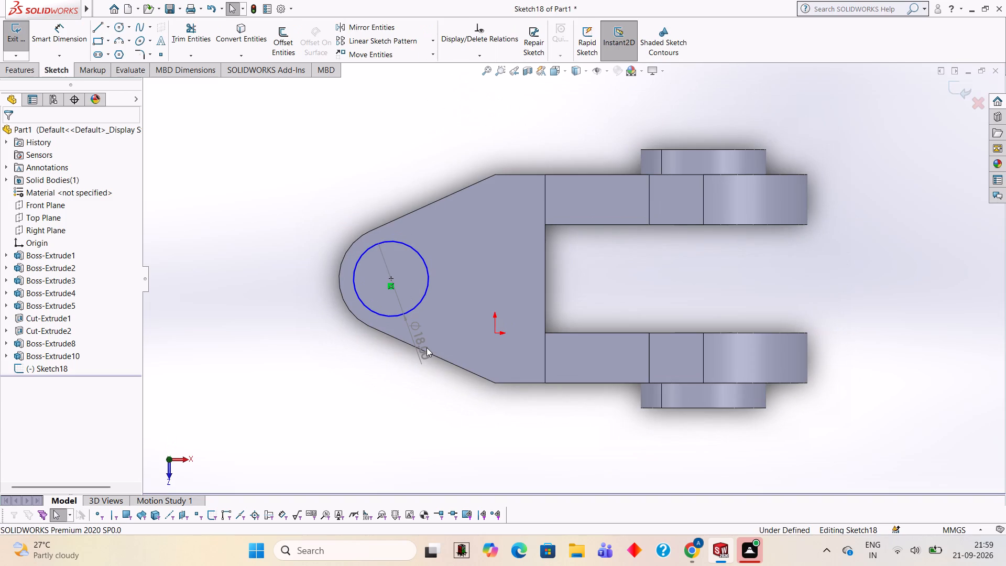
key("ctrl+z")
key("ctrl+z")
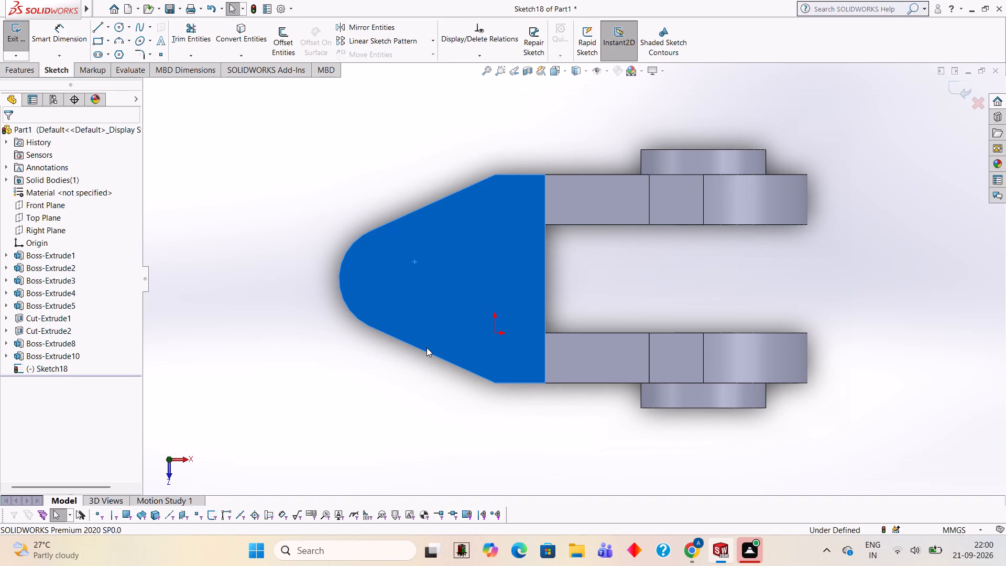
key("ctrl+z")
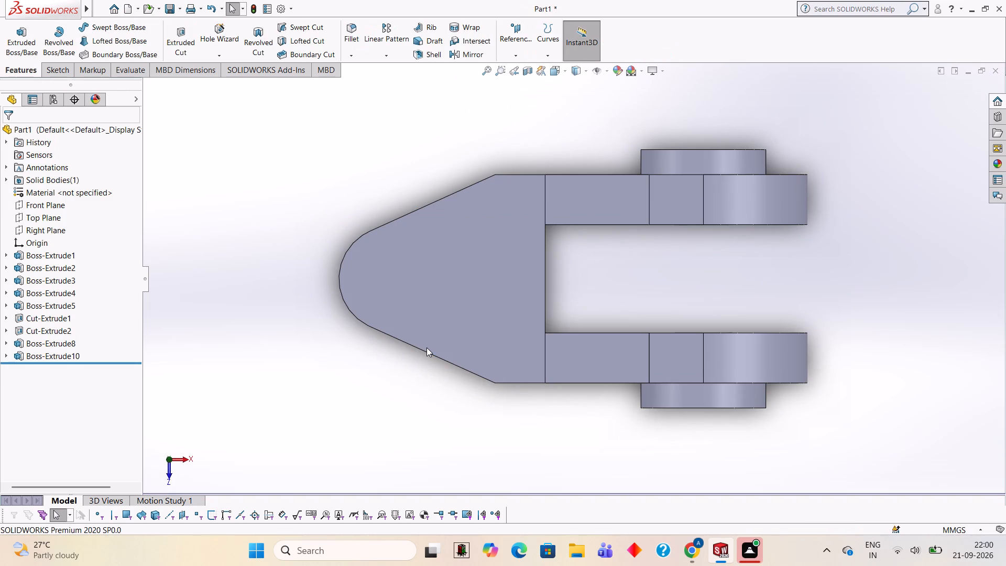
middle_click_drag(402, 386, 400, 164)
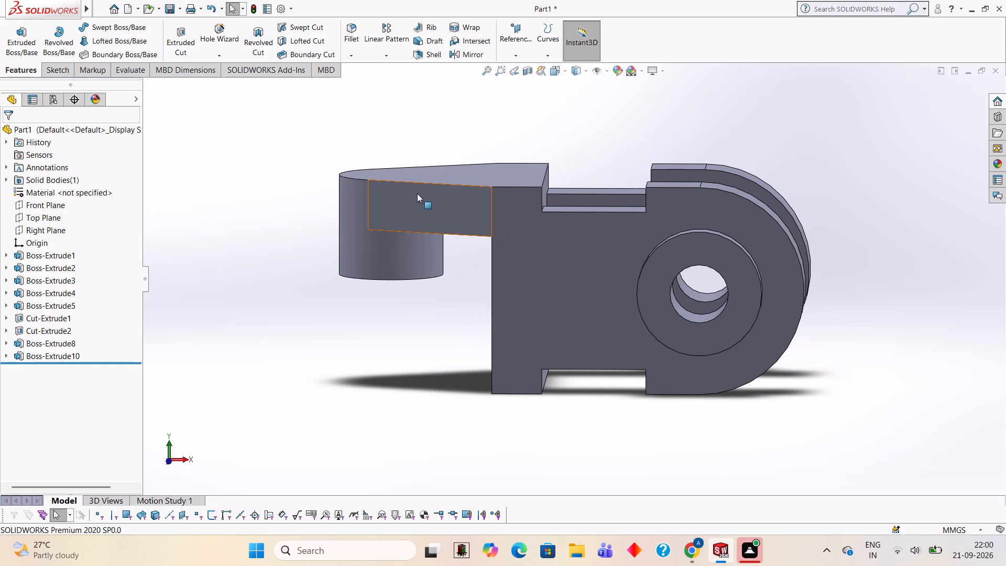
key("ctrl+z")
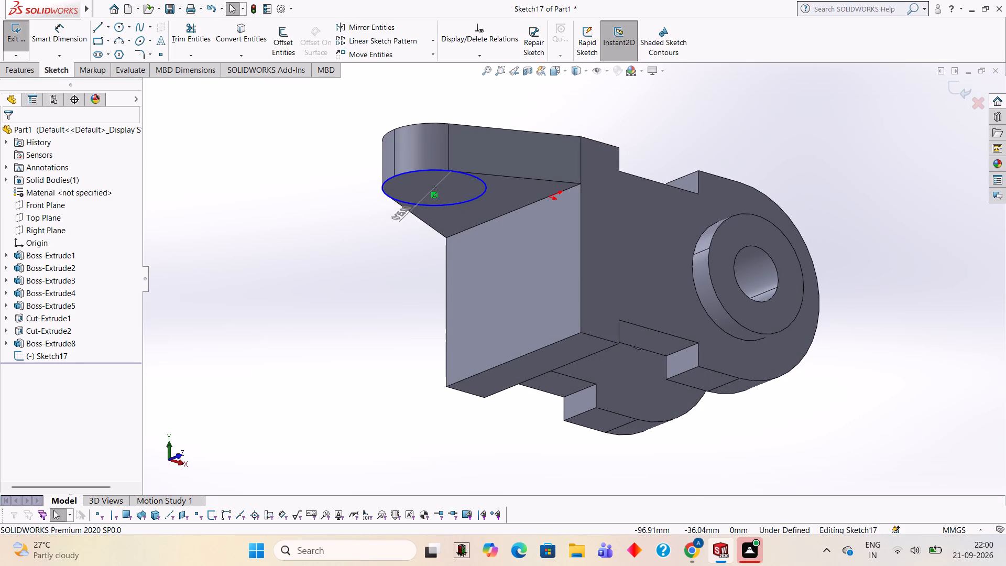
Extrude the 25 mm circle on the tapered plate's inner face 13 mm away from the plate, merged with the part.
left_click(23, 77)
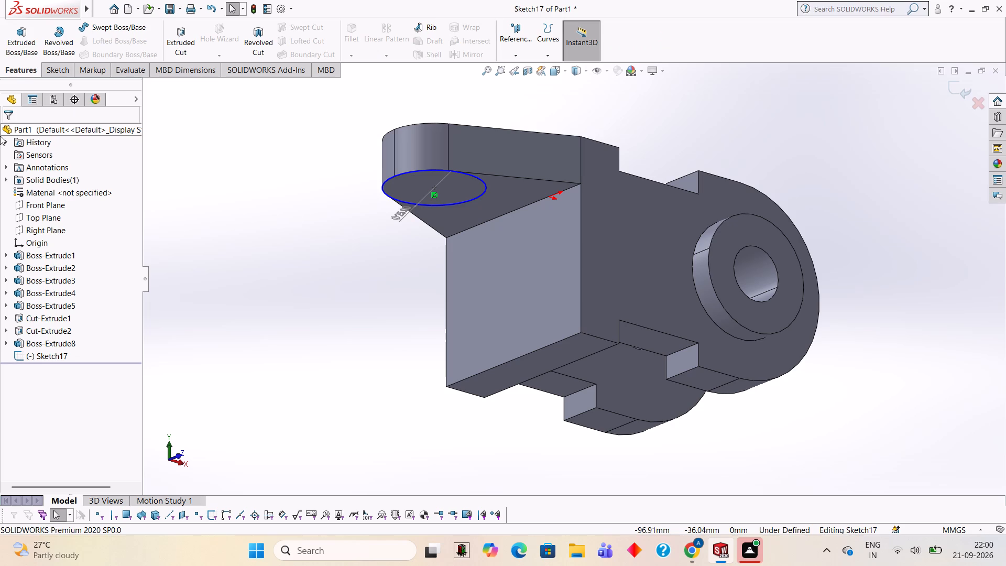
left_click(34, 64)
left_click(34, 70)
left_click(35, 41)
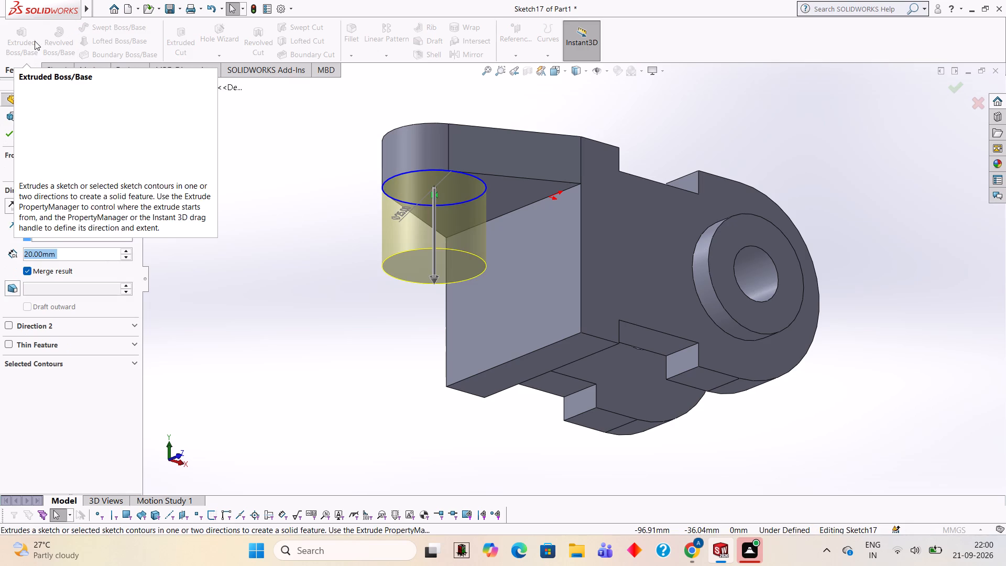
type("13")
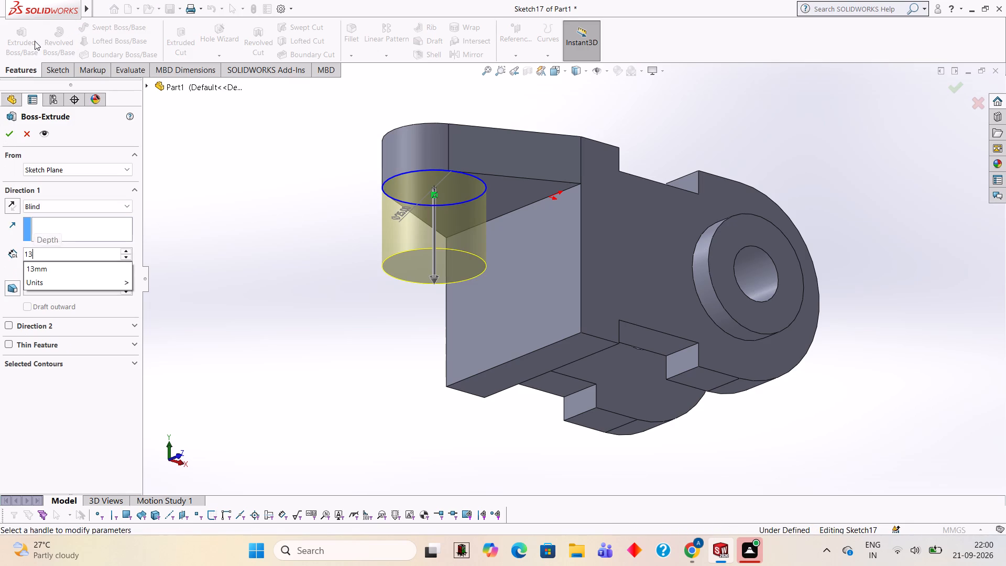
key("Return")
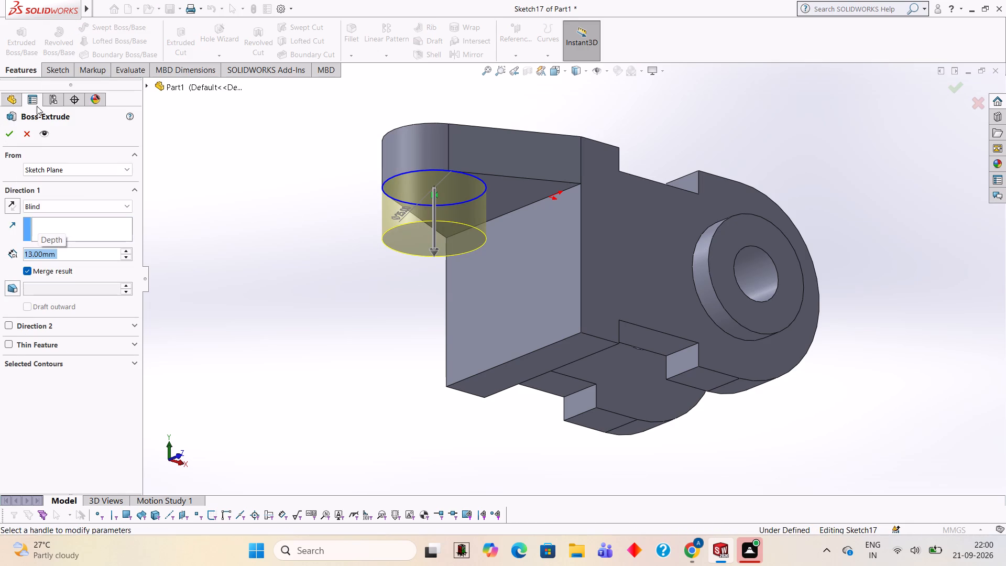
left_click(9, 141)
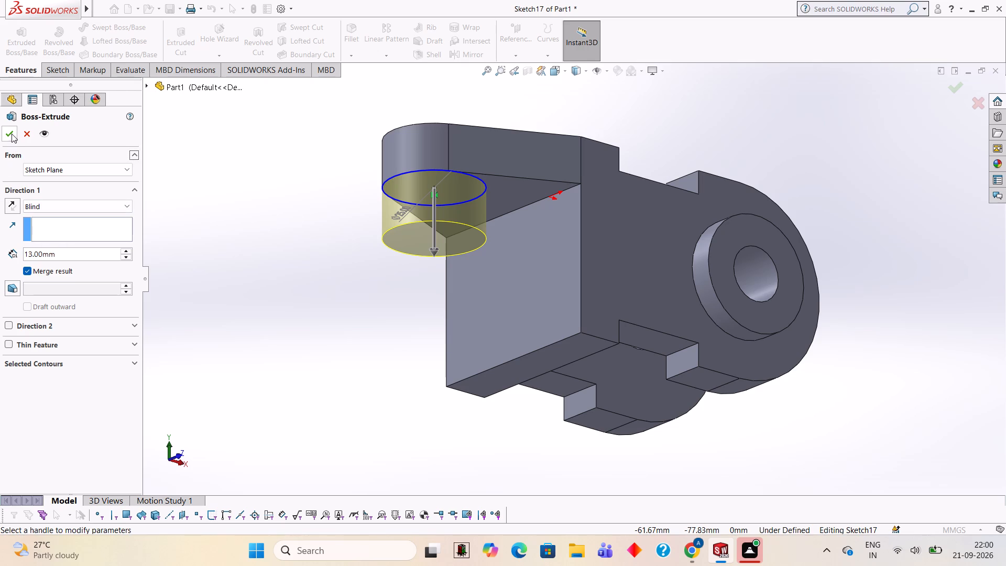
left_click(12, 134)
middle_click_drag(257, 192, 219, 249)
left_click(258, 212)
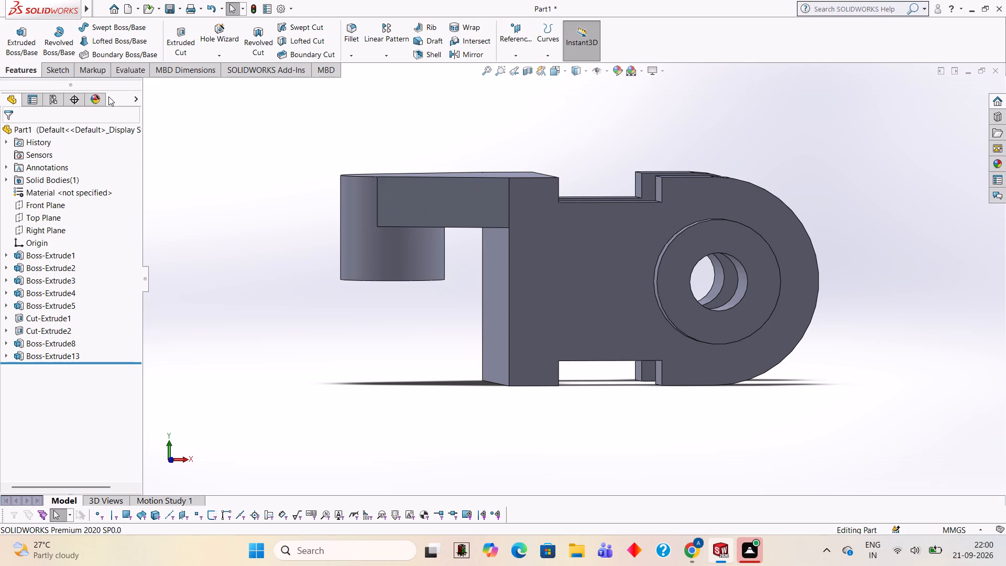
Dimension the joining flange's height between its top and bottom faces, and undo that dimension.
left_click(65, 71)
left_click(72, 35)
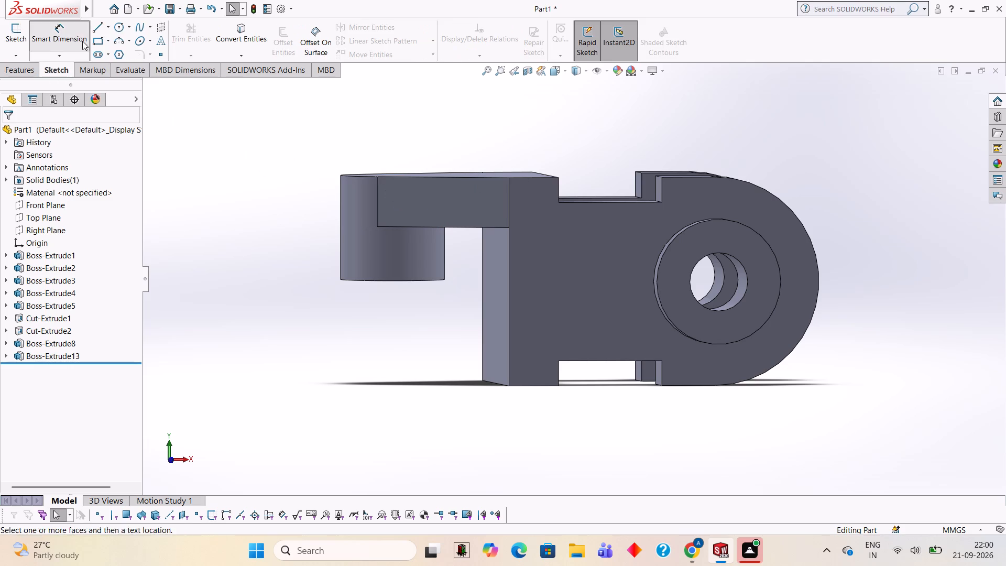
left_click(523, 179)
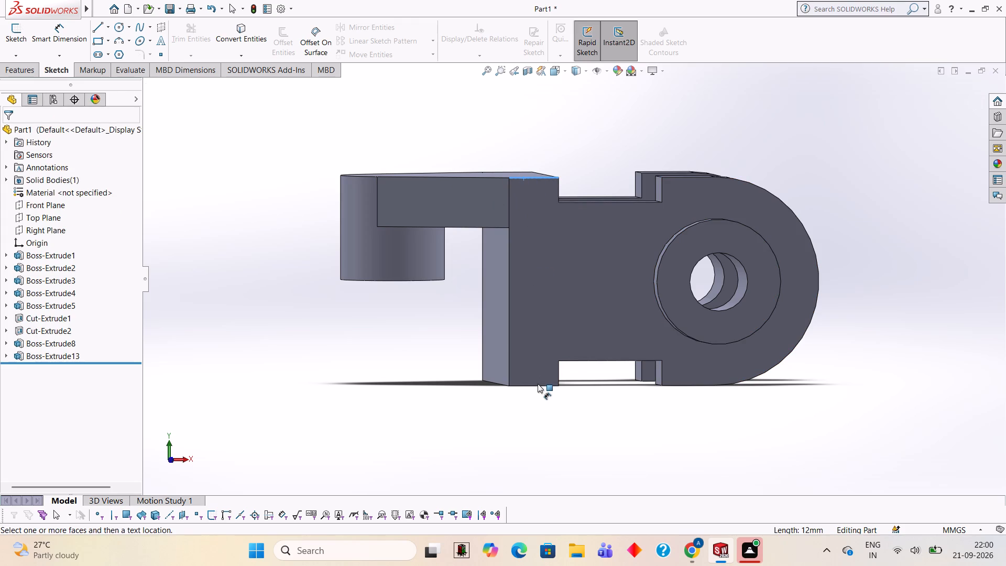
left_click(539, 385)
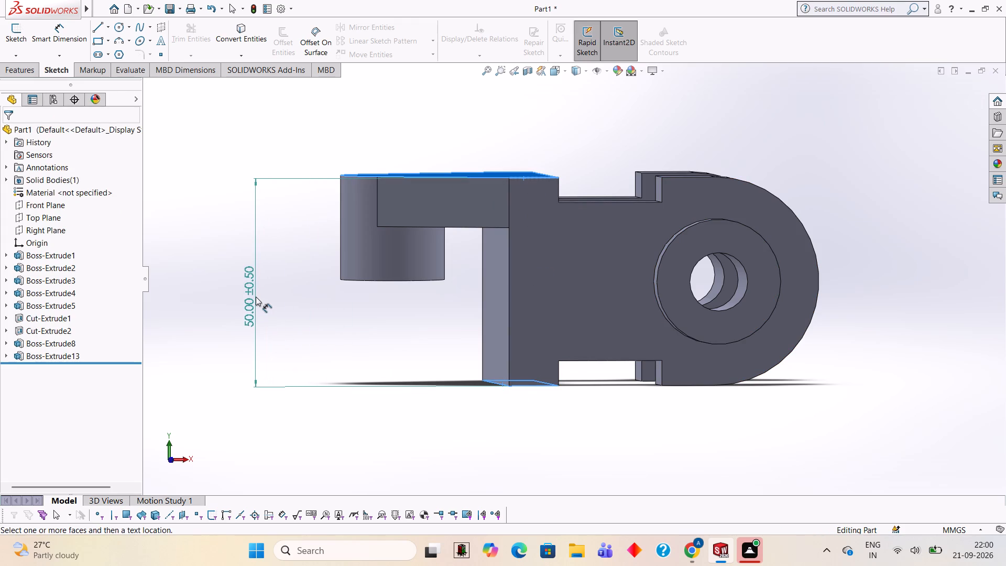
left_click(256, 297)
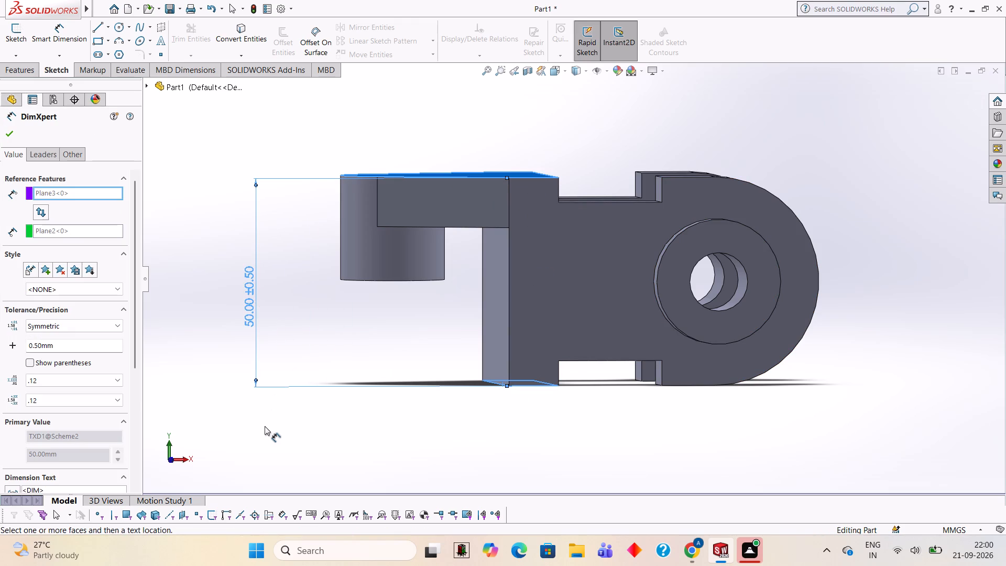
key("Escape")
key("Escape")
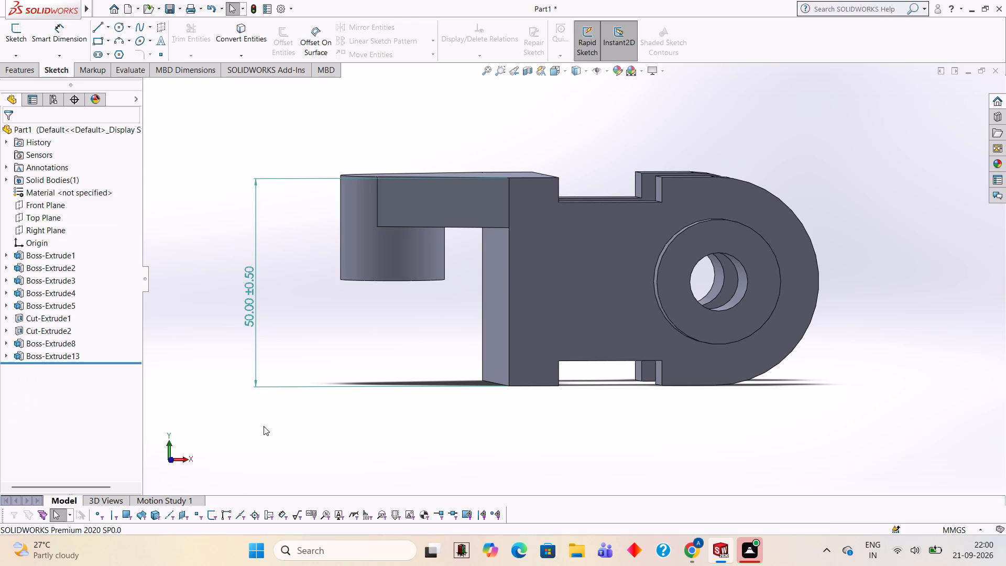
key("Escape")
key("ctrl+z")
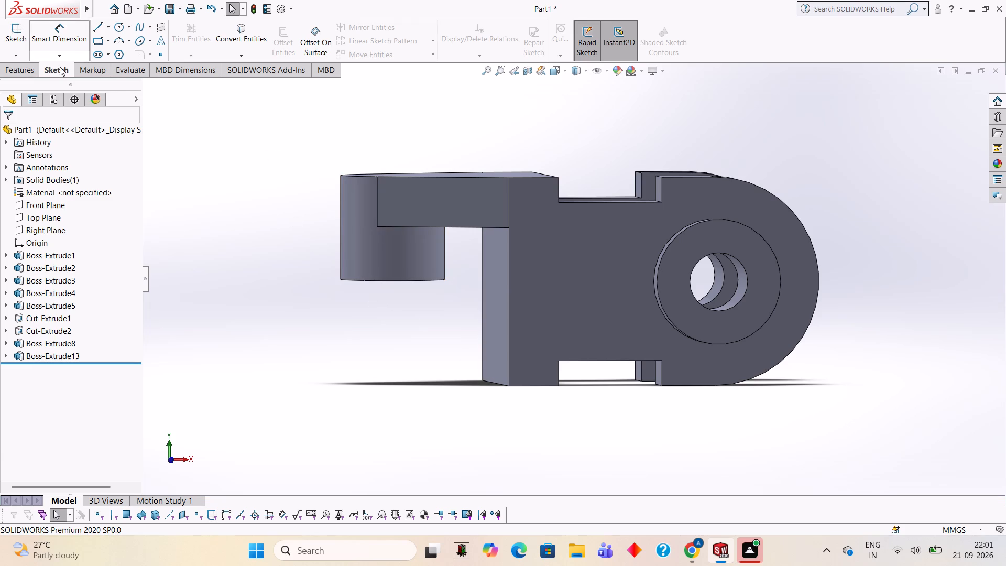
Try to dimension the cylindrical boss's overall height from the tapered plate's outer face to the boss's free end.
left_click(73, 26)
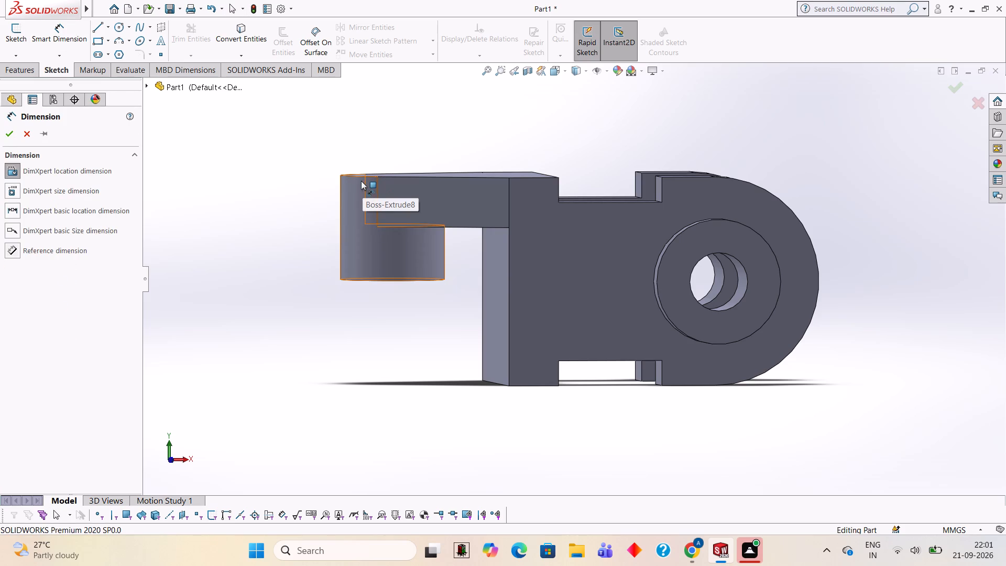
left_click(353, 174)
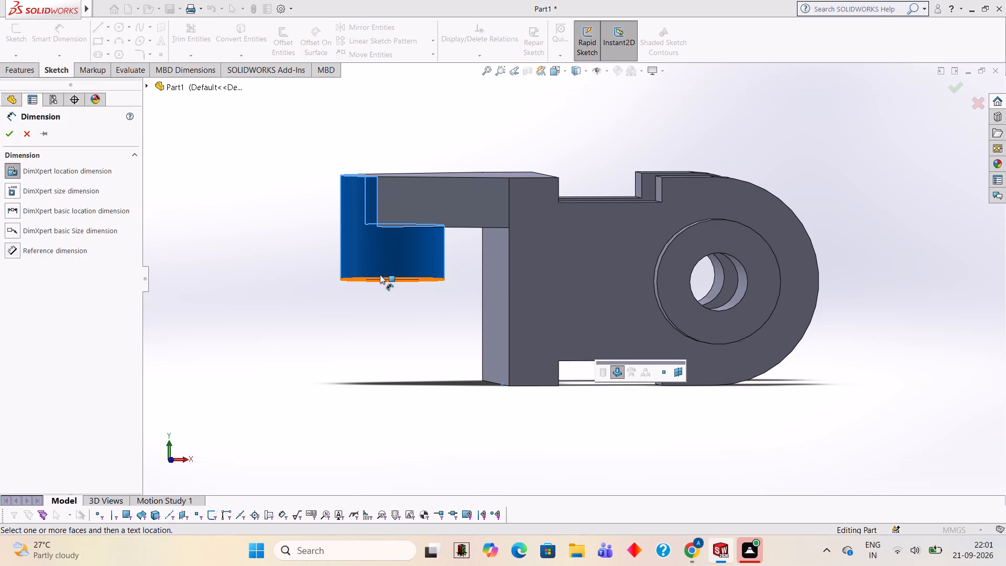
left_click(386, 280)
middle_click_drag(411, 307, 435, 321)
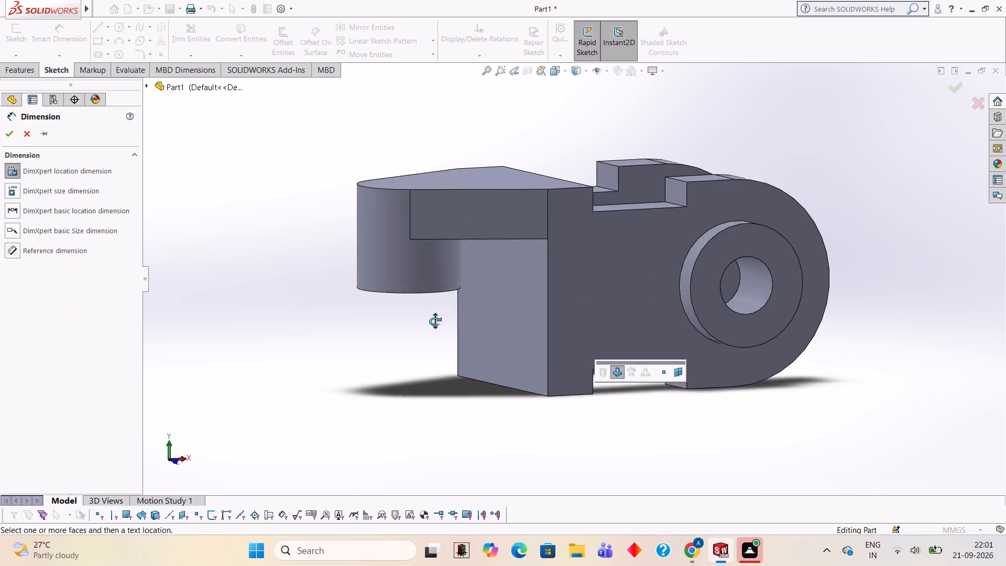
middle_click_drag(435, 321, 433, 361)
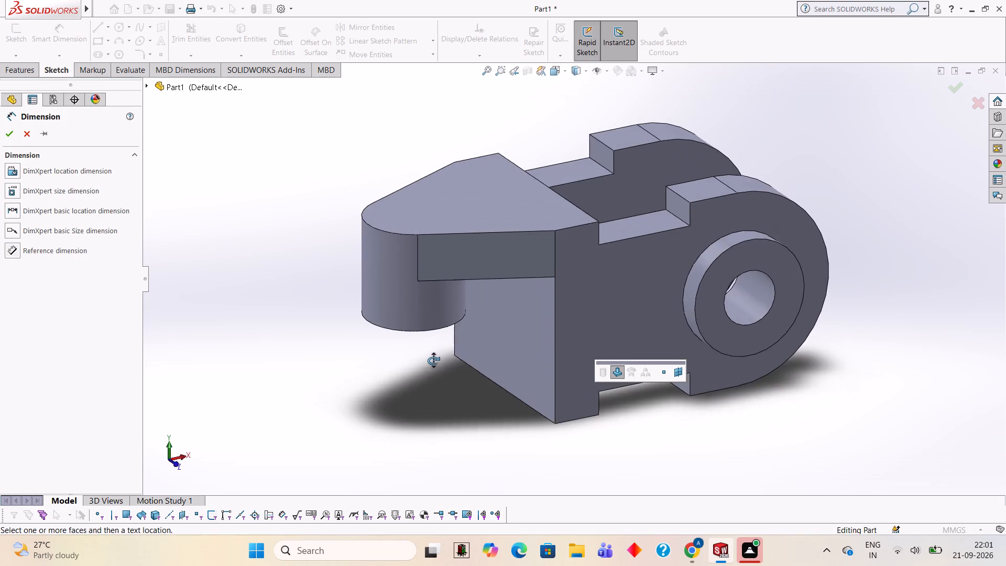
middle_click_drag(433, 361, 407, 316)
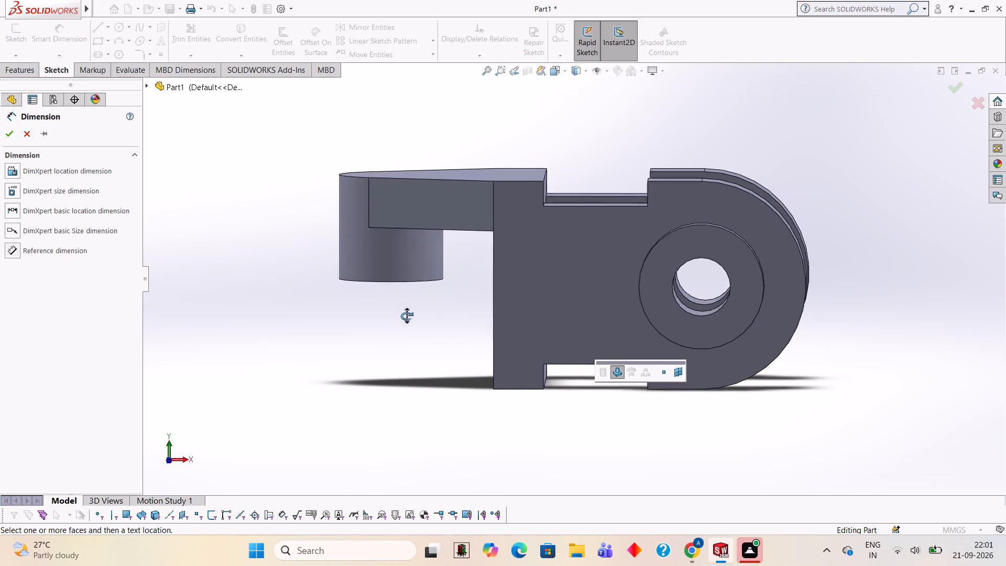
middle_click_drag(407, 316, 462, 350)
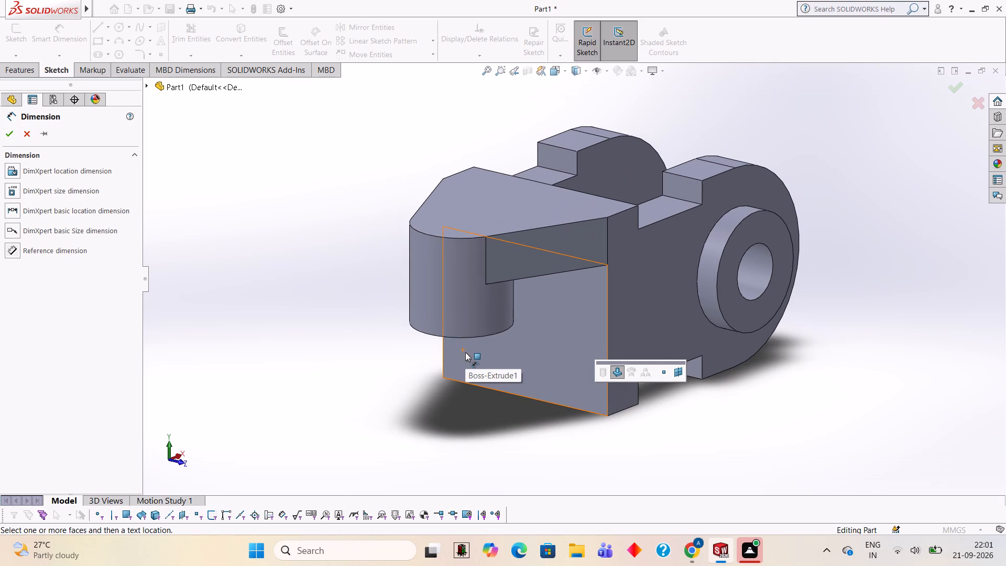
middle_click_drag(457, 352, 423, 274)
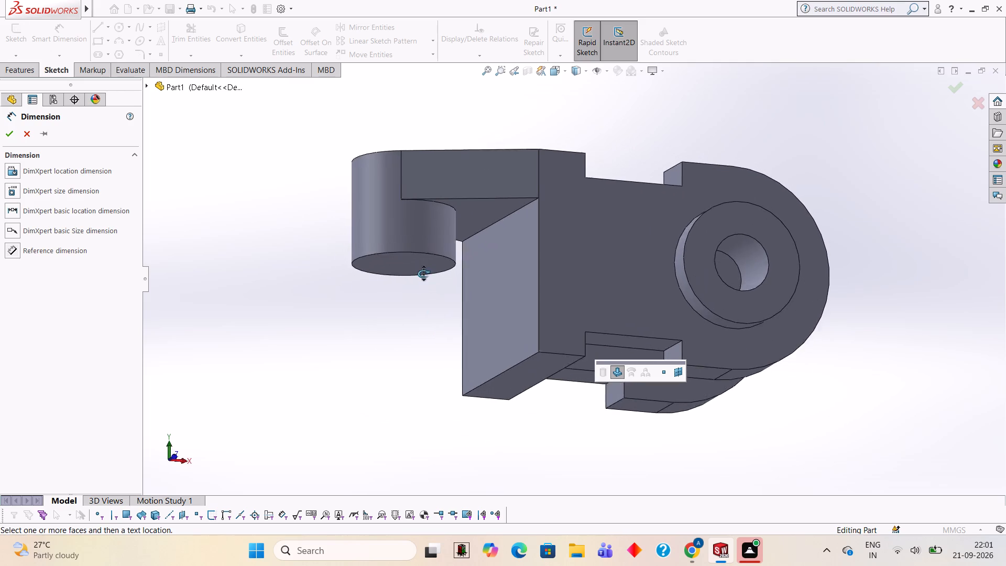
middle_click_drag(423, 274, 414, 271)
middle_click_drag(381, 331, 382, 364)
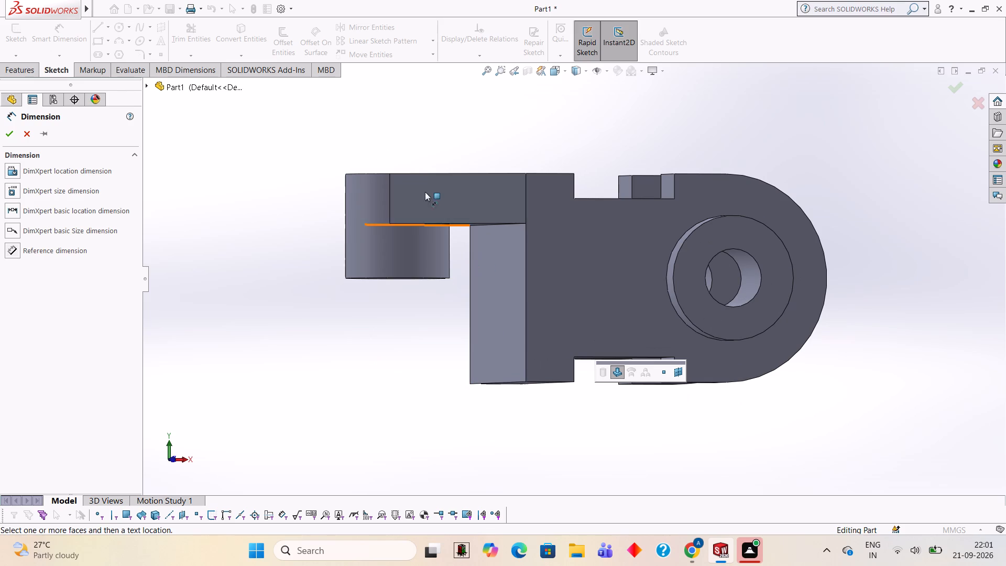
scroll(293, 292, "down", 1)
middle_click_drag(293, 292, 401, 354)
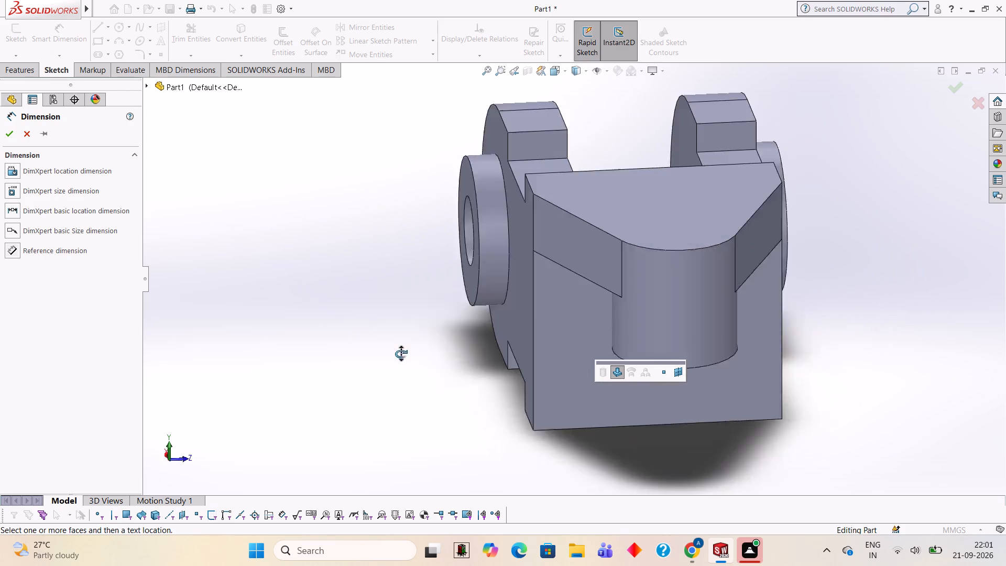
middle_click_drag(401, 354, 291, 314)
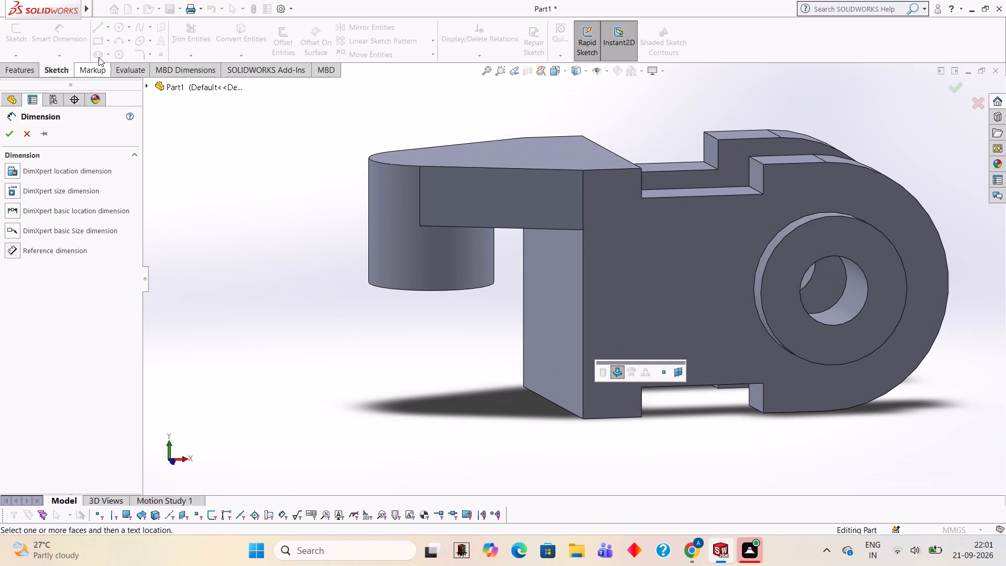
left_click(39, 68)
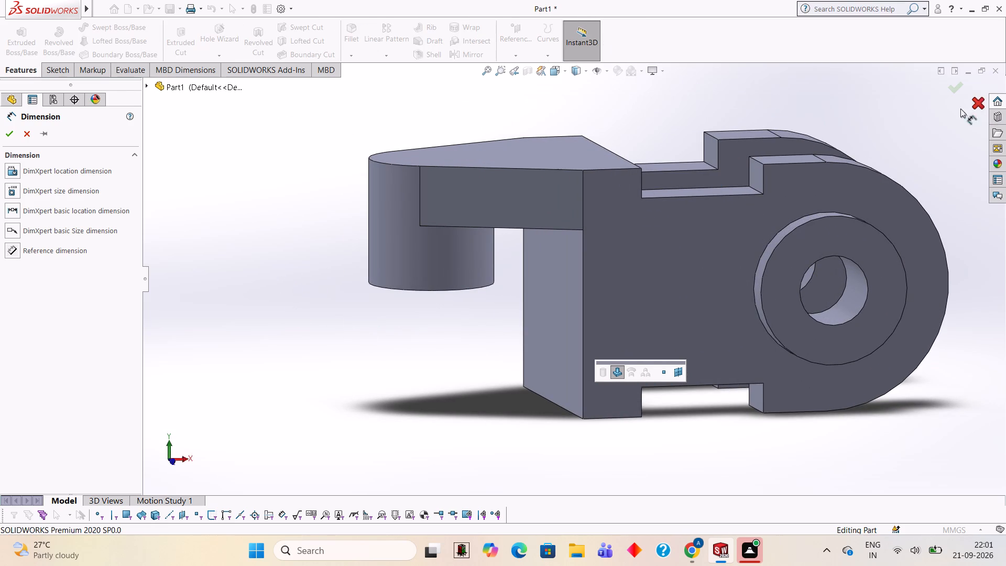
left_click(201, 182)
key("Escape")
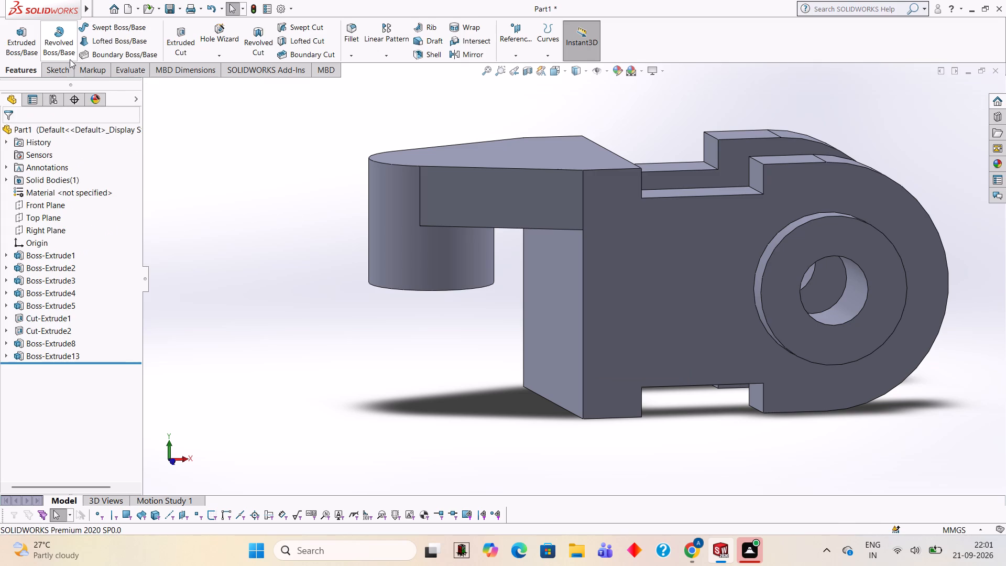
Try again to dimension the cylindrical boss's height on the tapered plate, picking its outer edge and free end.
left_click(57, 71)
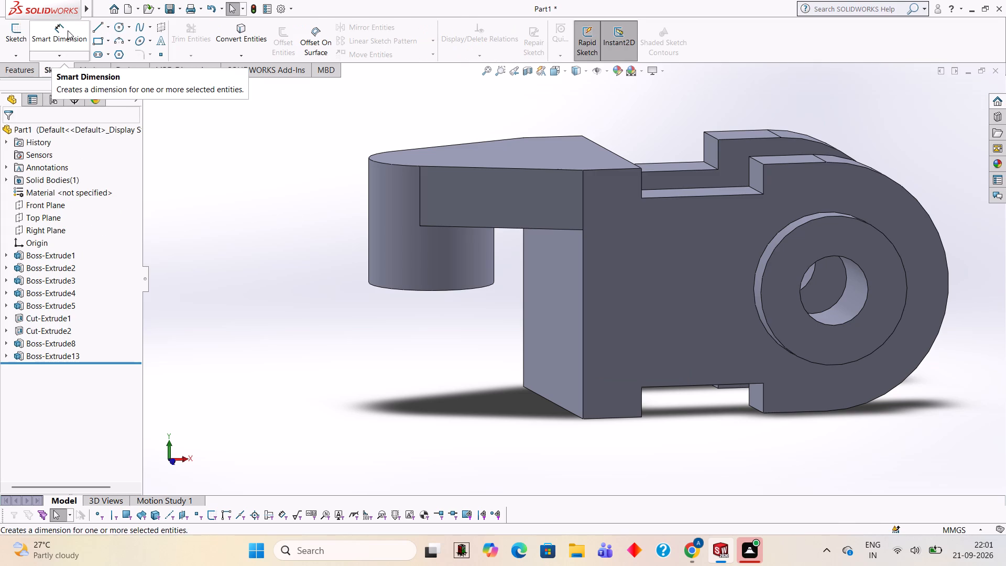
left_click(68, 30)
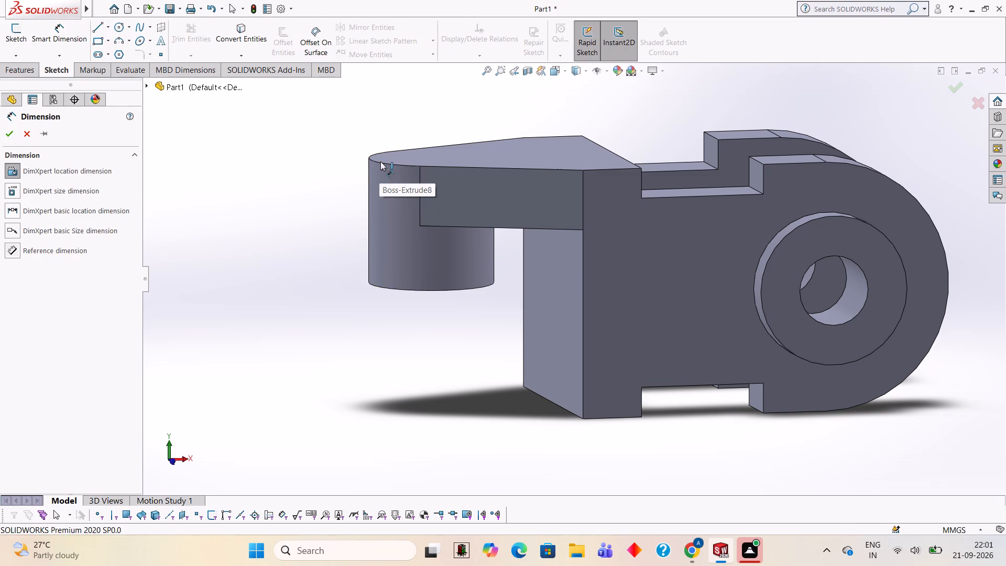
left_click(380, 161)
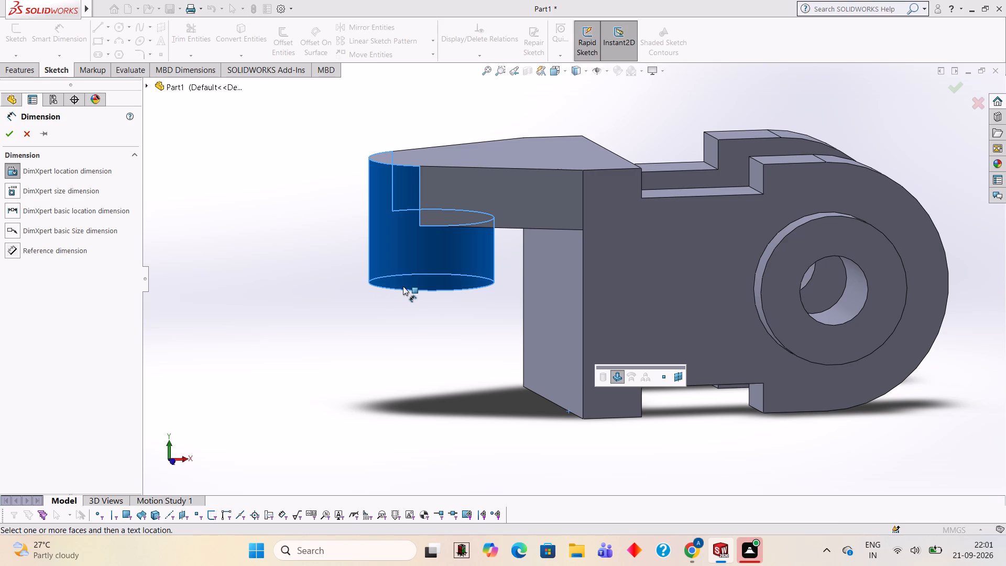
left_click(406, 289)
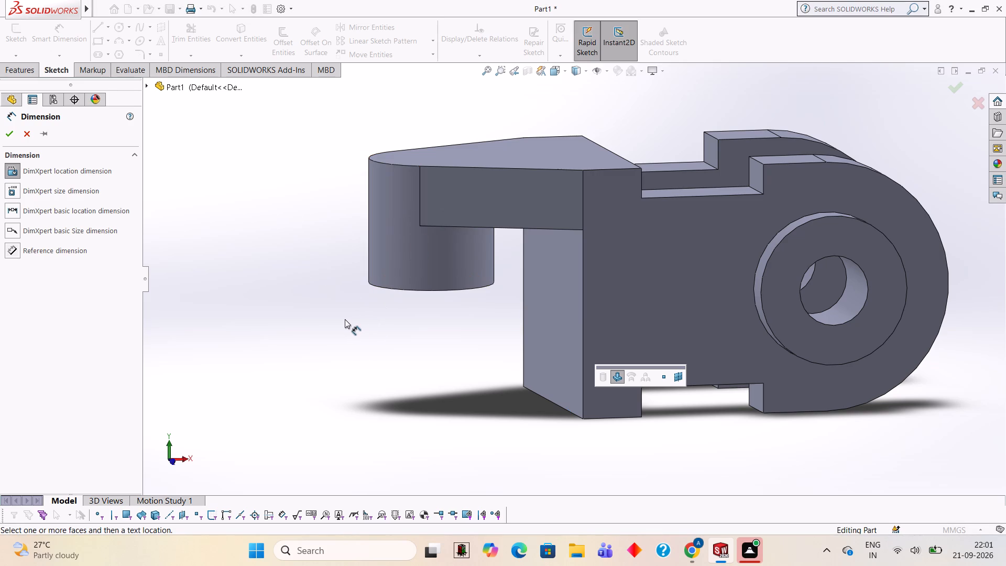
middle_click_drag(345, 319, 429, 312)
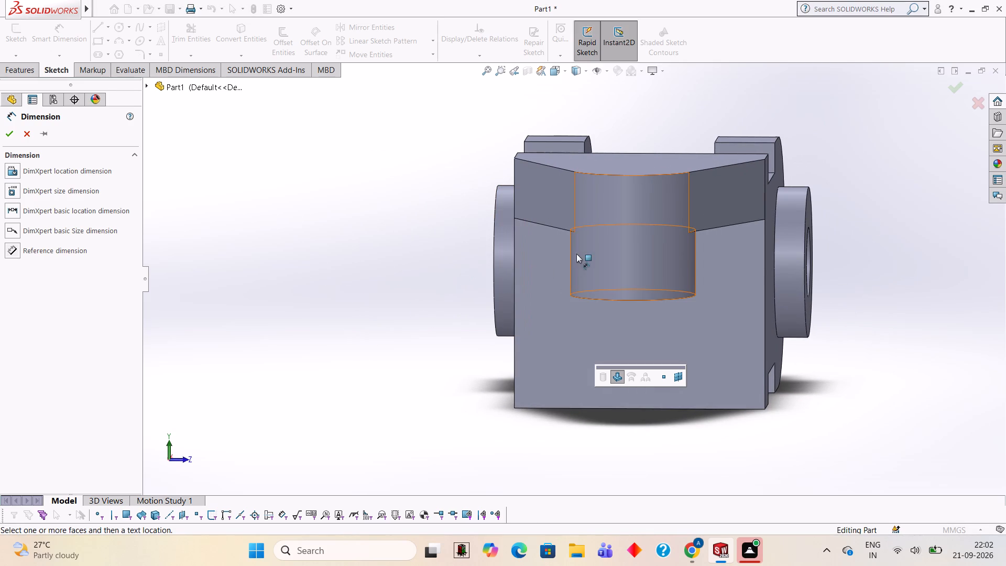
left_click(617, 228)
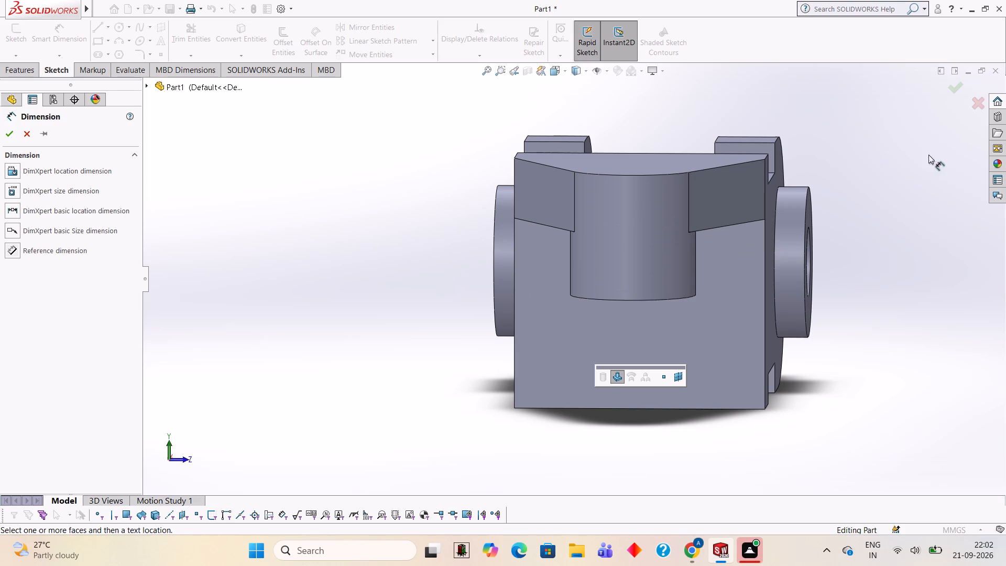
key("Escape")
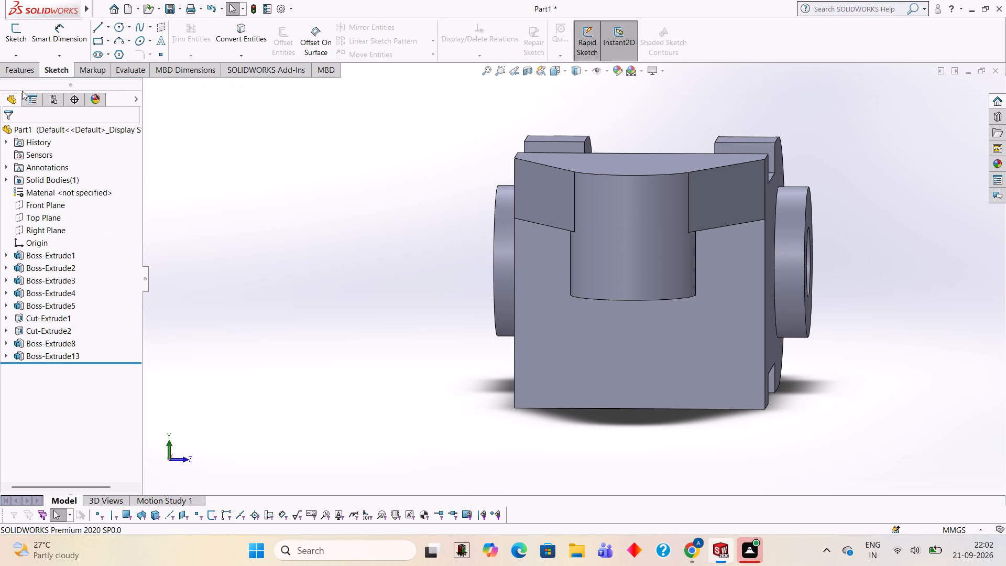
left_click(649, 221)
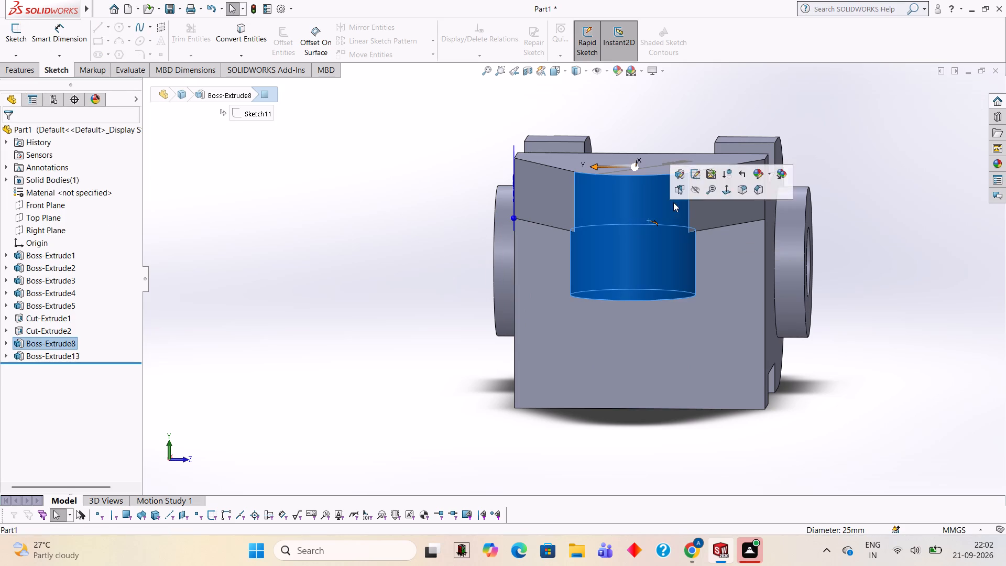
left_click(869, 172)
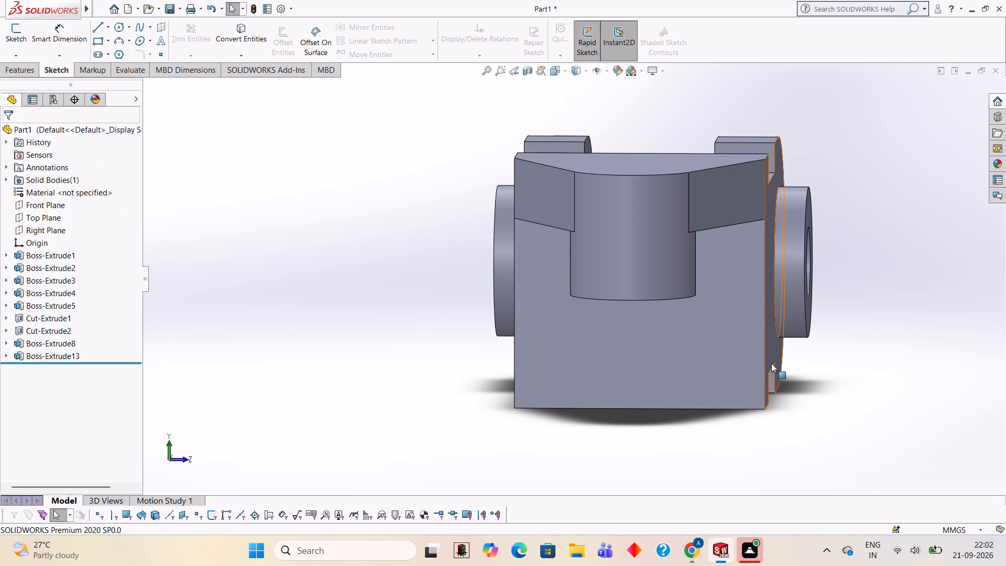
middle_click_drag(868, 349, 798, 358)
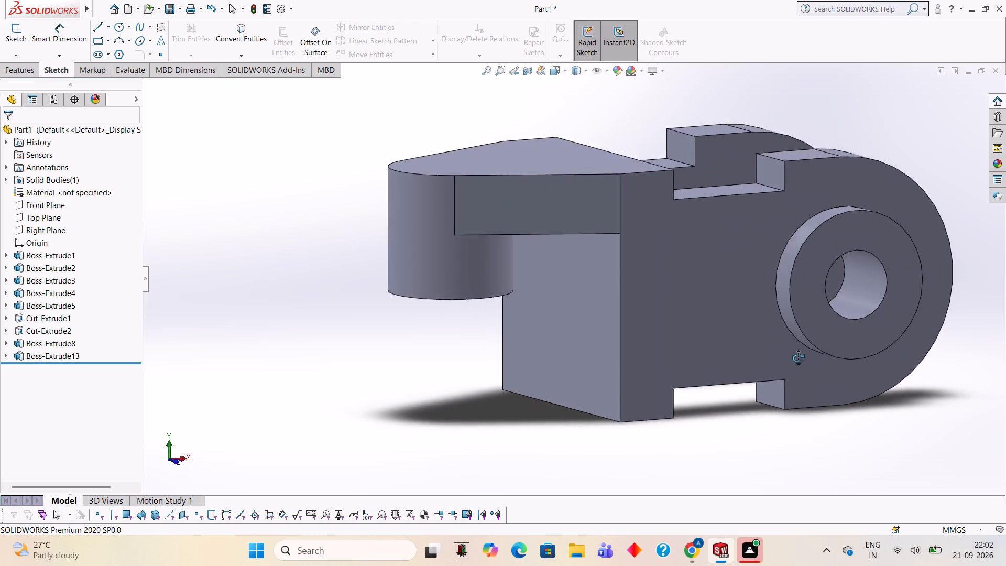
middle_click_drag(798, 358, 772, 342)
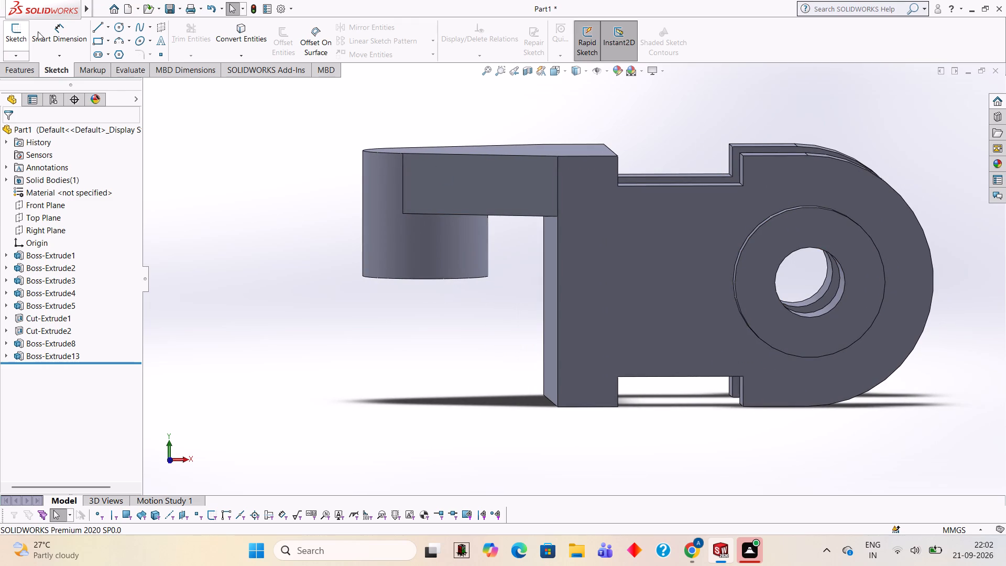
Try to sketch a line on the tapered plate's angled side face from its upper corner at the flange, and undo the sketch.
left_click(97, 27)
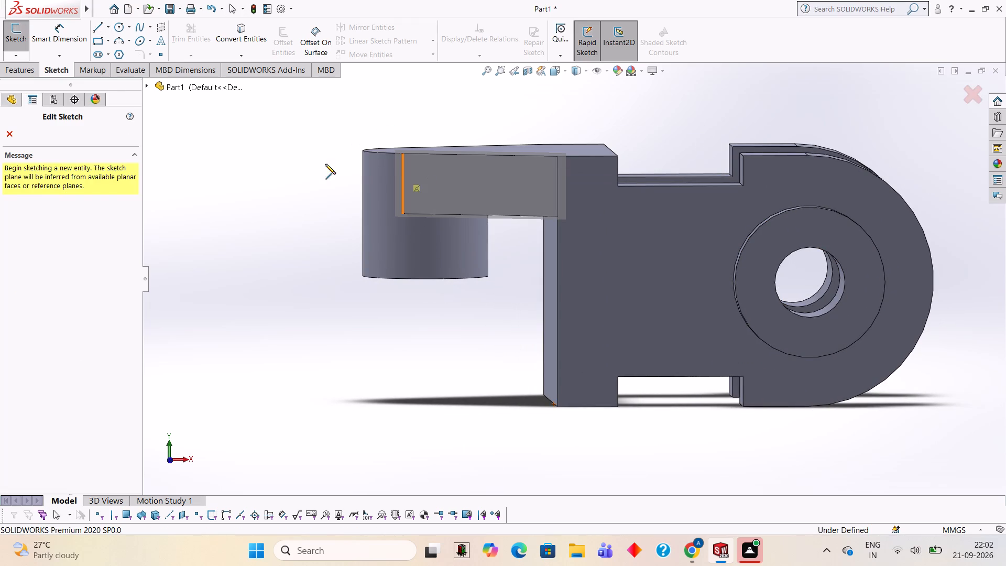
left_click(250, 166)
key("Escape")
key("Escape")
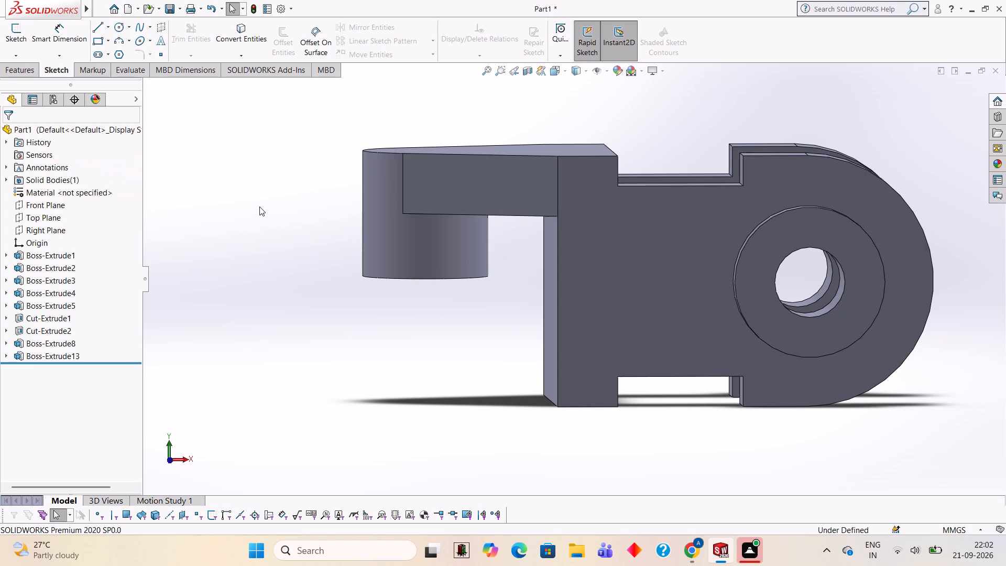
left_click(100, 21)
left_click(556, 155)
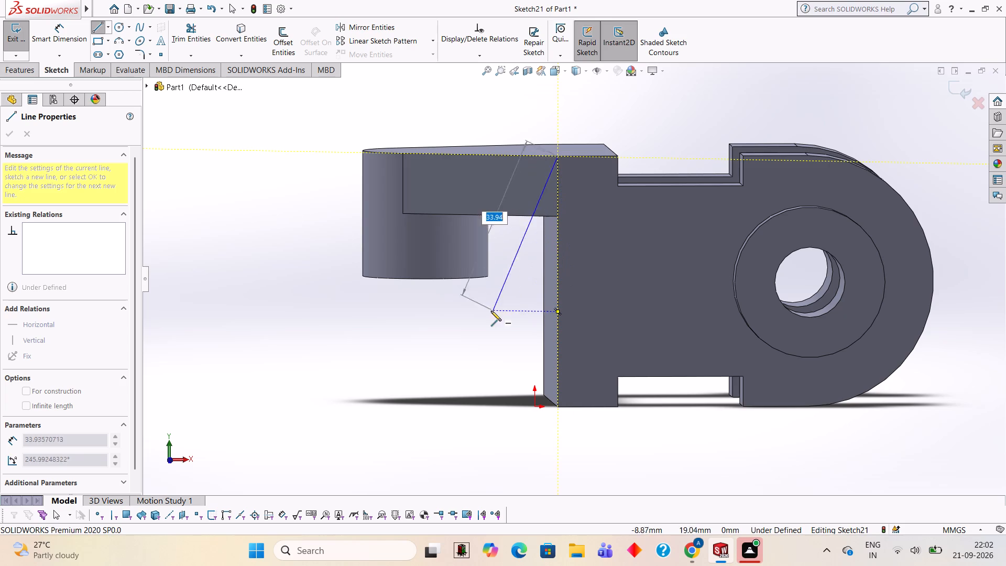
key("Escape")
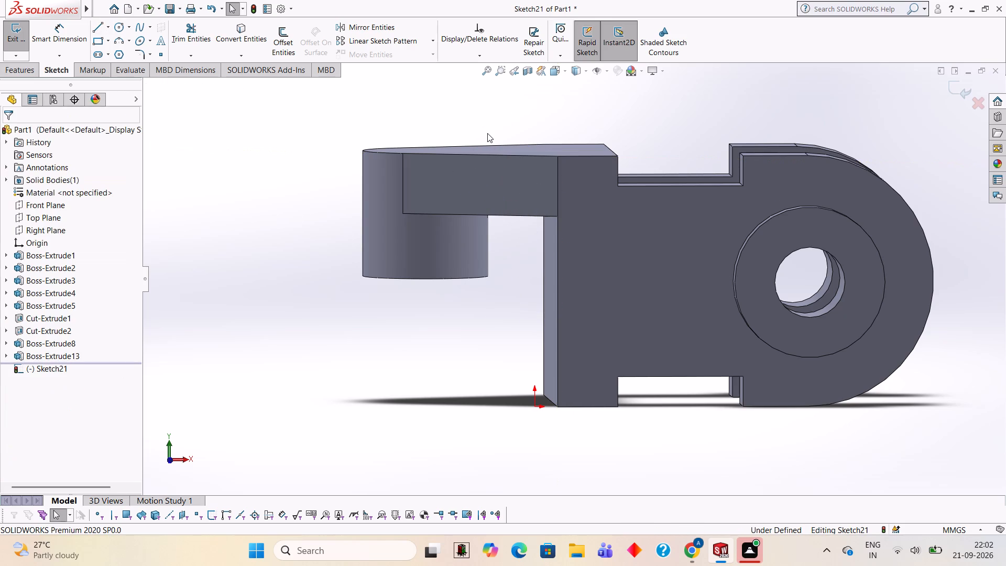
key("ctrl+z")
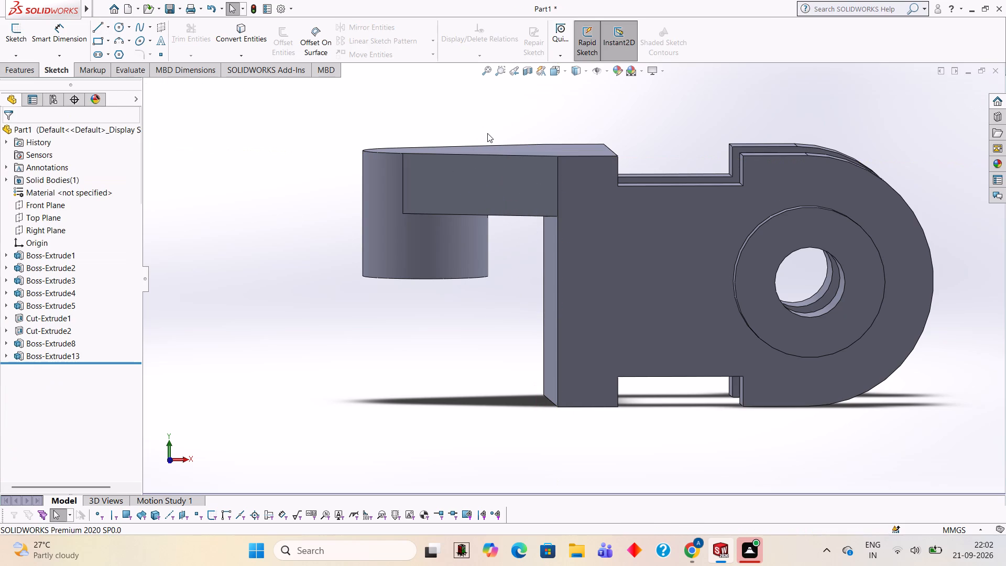
Undo the cylindrical boss extrusion on the tapered plate, going back to its open circle sketch.
key("ctrl+z")
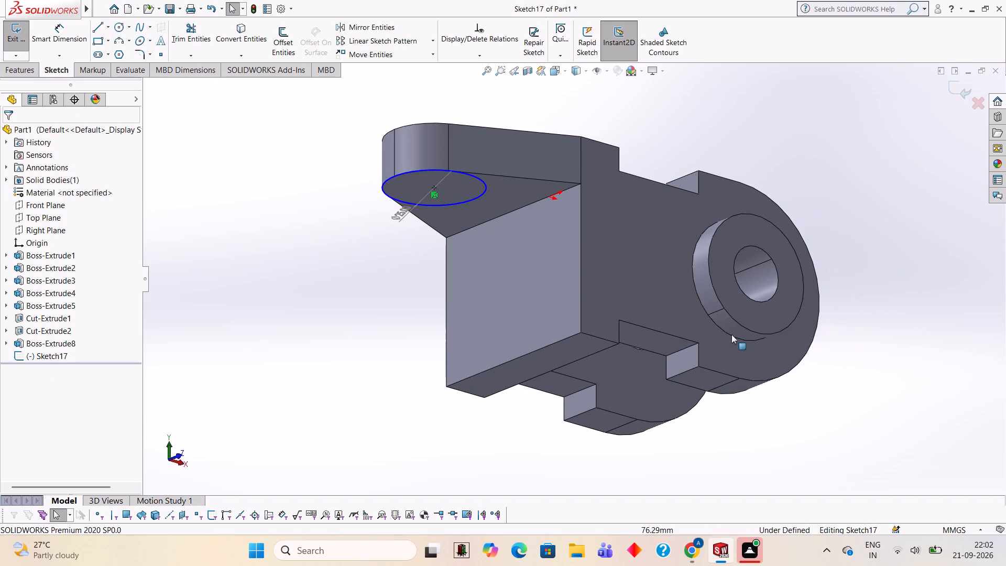
Switch to Calculator and compute 13/2 for half of the boss height.
type("13/2")
key("Return")
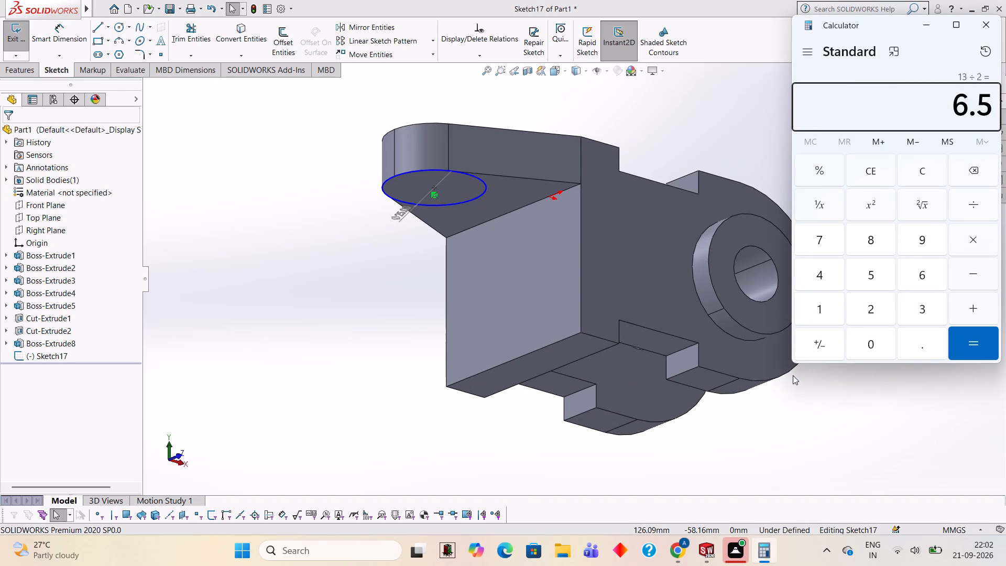
Extrude the circle on the tapered plate's underside as a blind boss 6.5 mm downward, merged with the body.
left_click(26, 73)
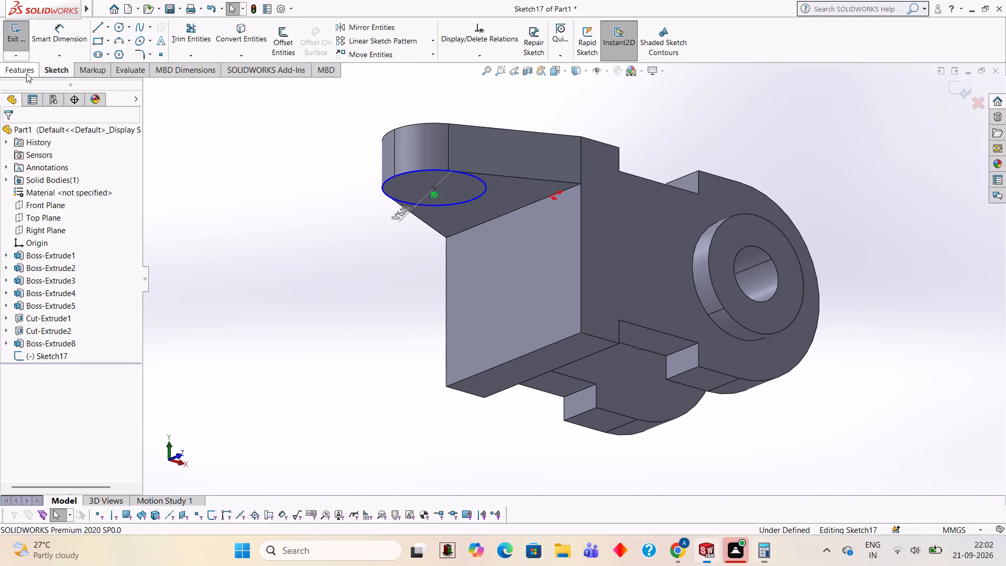
left_click(26, 36)
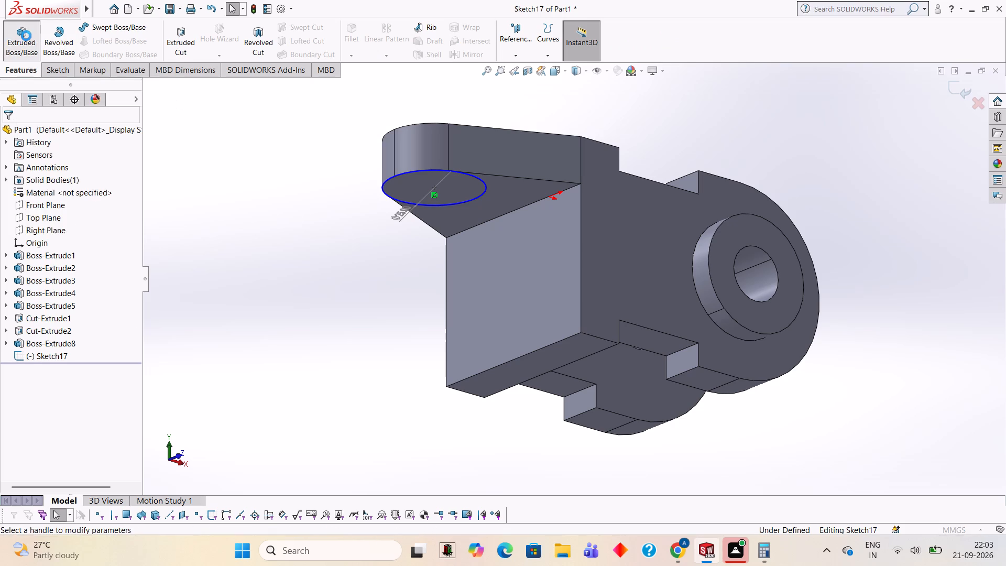
type("6.5")
key("Return")
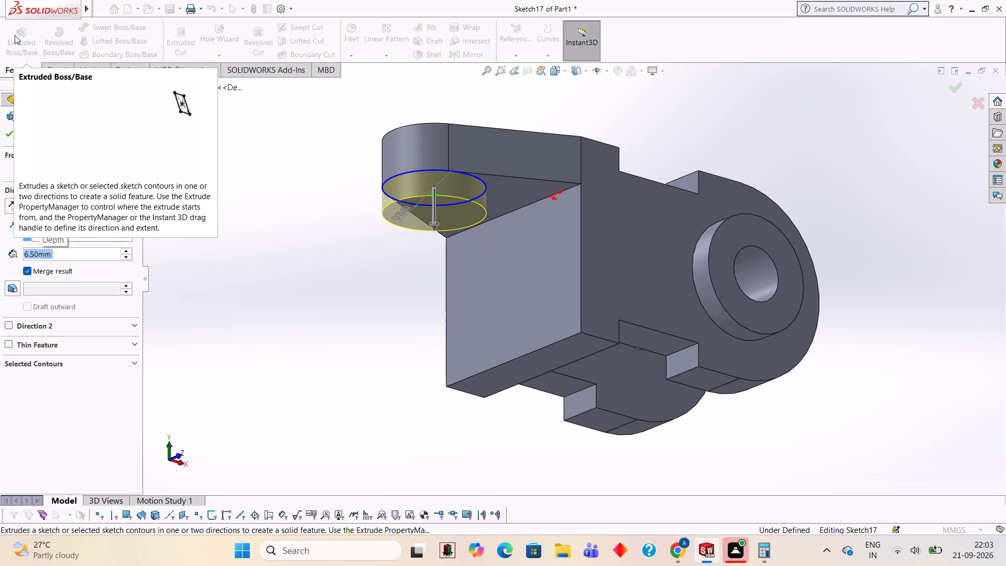
left_click(8, 130)
left_click(239, 193)
middle_click_drag(242, 195, 220, 271)
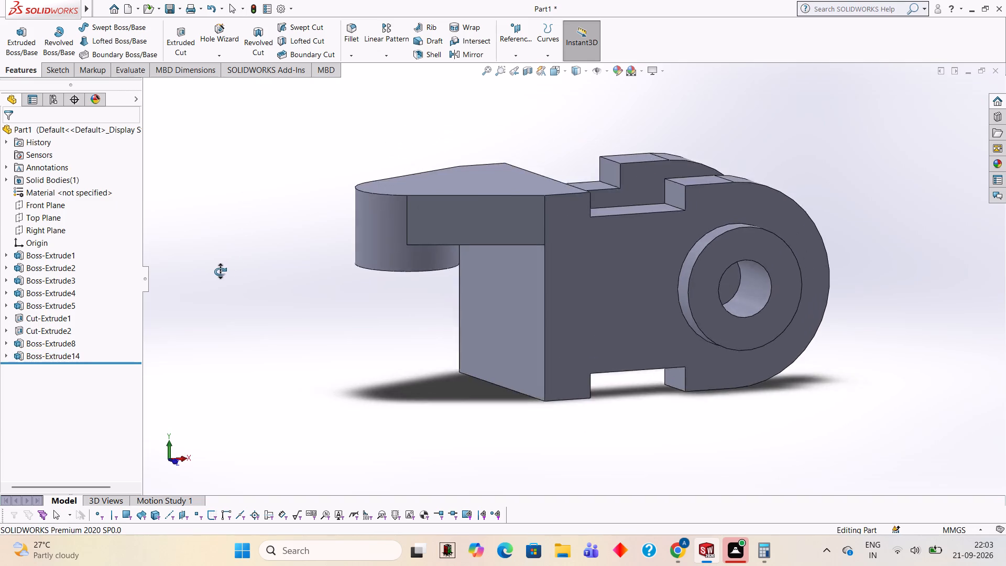
middle_click_drag(220, 271, 213, 259)
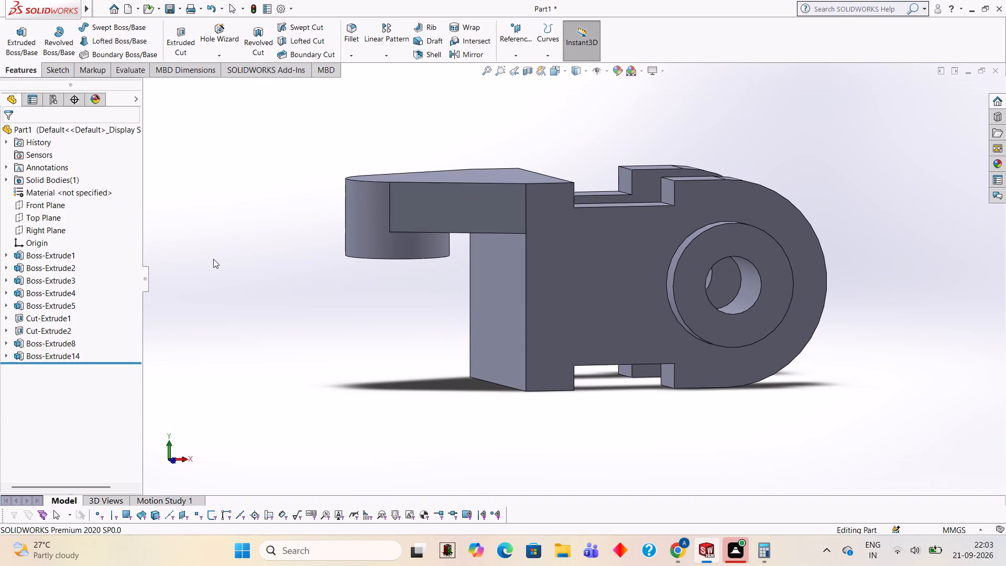
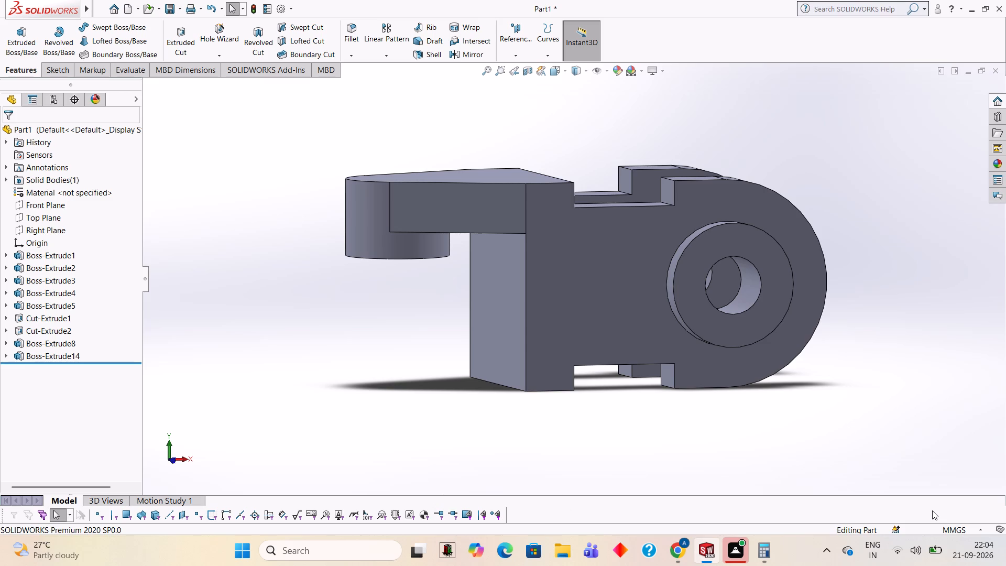
Examine the part from the front and oblique angles, checking the cylindrical boss's depth against the tapered plate and flange.
scroll(932, 510, "right", 7)
scroll(932, 510, "left", 5)
scroll(932, 510, "right", 3)
middle_click_drag(573, 461, 555, 336)
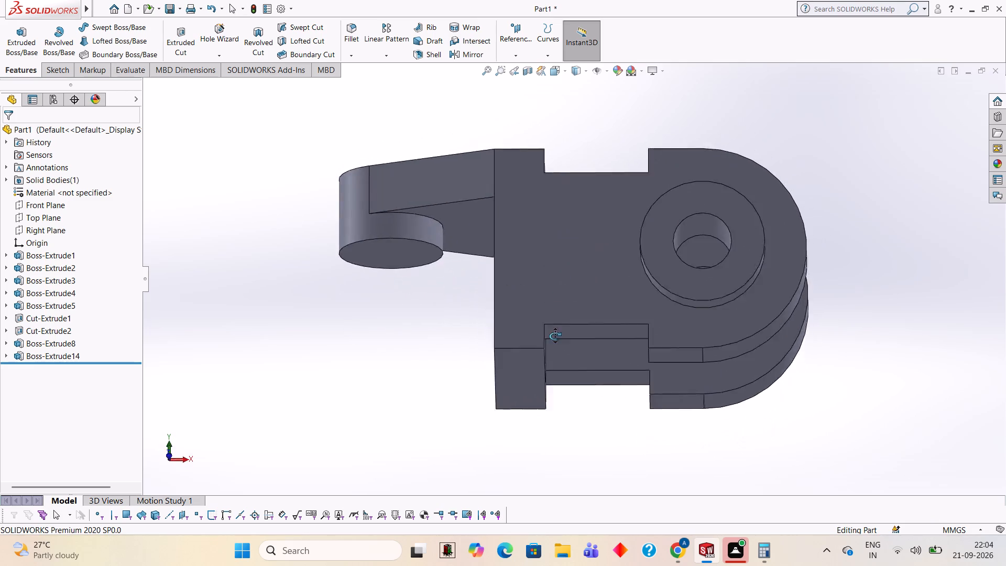
middle_click_drag(555, 336, 540, 420)
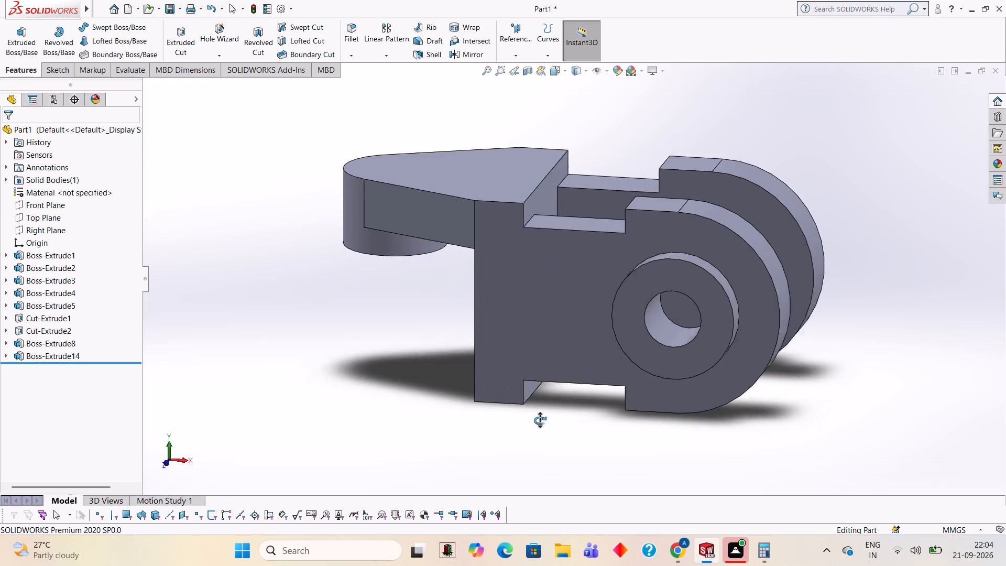
middle_click_drag(540, 420, 555, 431)
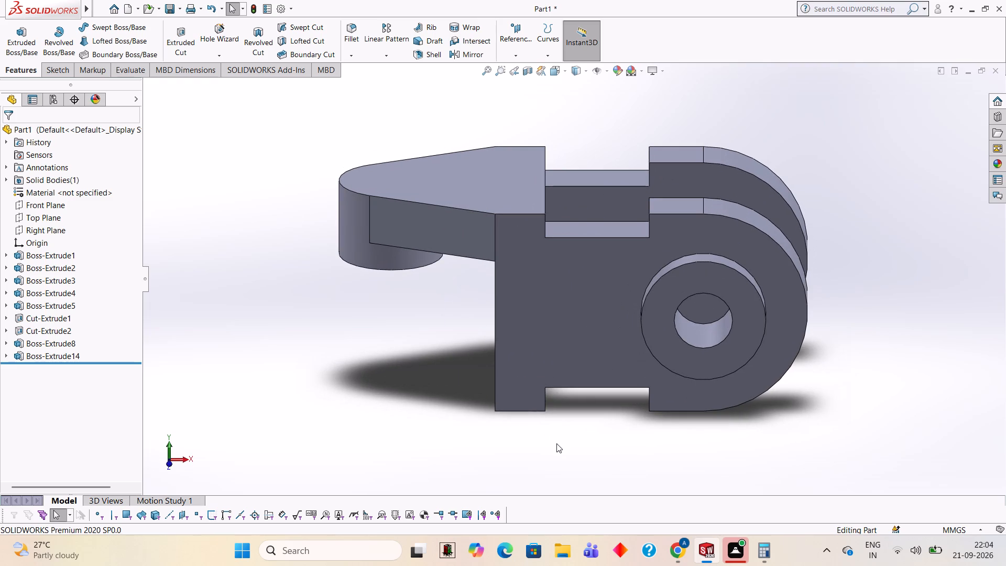
key("ctrl+8")
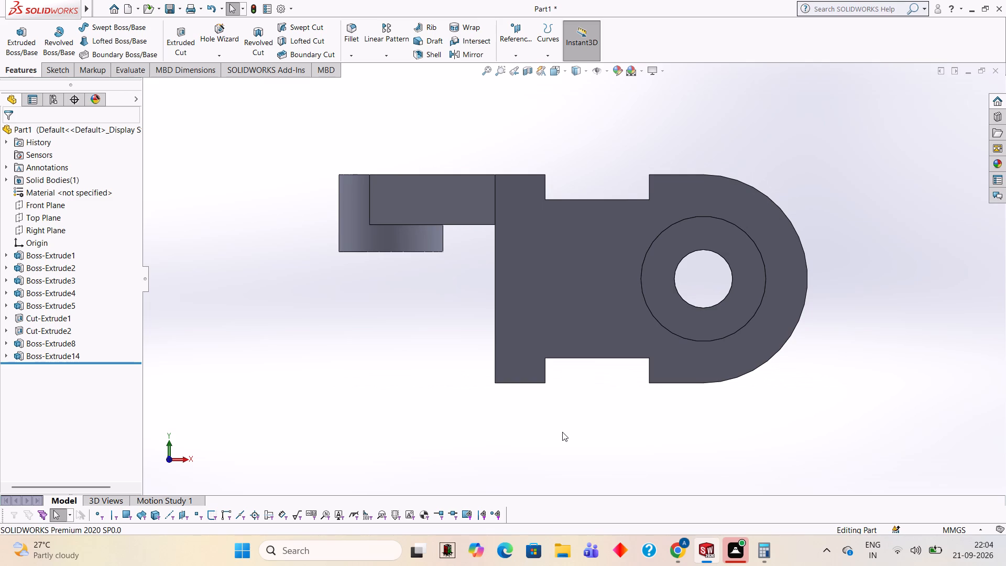
key("Escape")
key("ctrl+8")
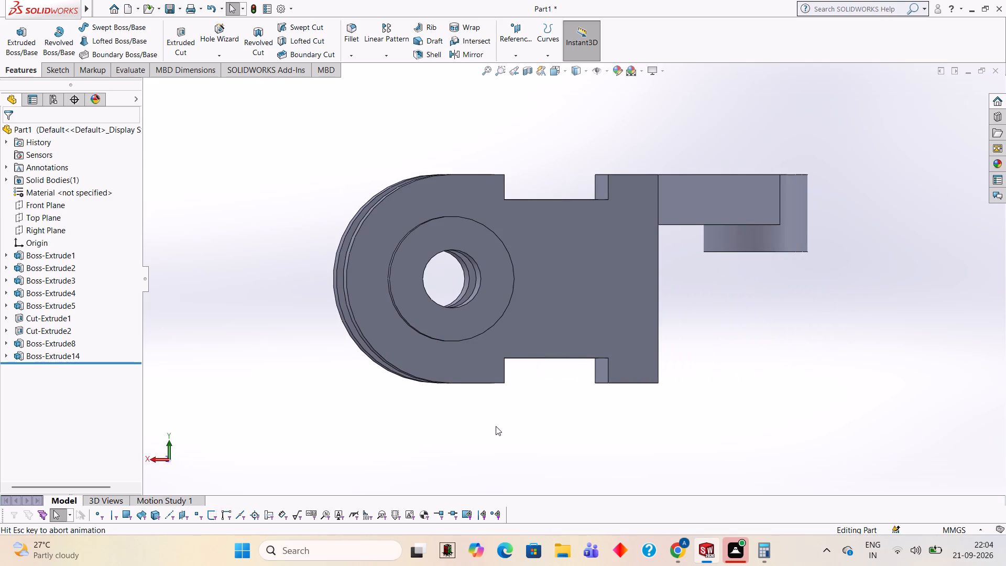
key("ctrl+8")
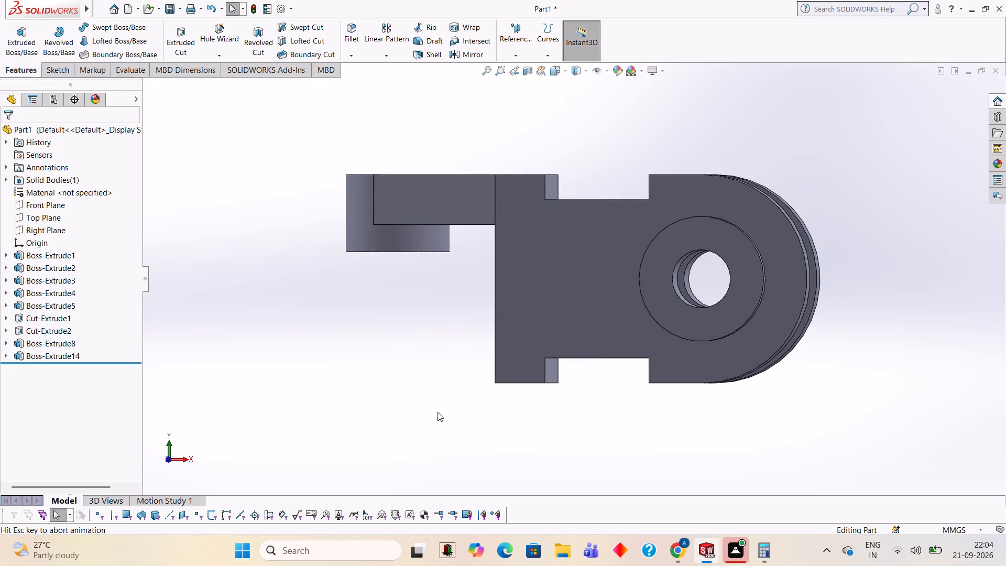
Undo the 6.5 mm boss extrusion, going back to its open circle sketch on the tapered plate's underside.
key("ctrl+z")
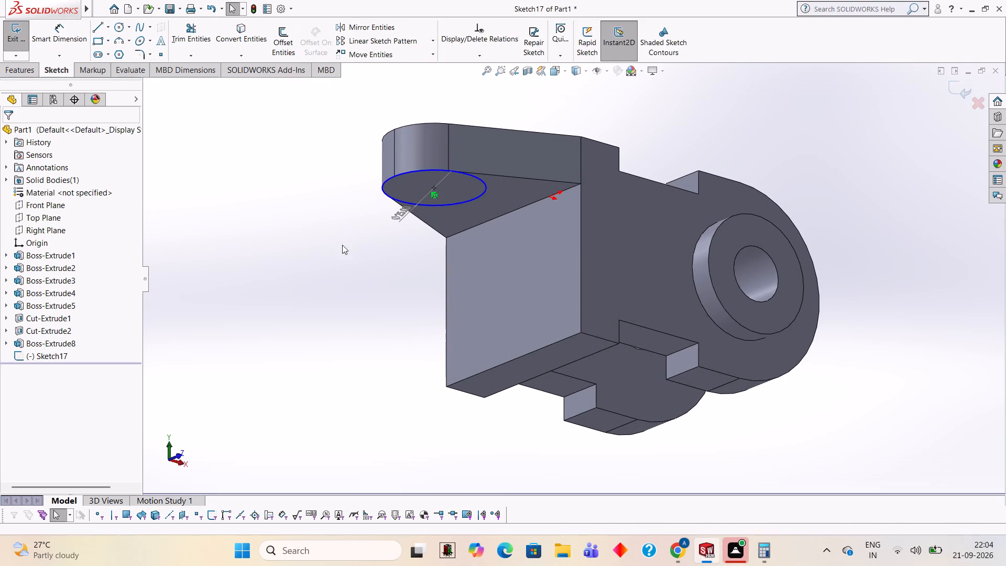
Extrude the circle on the tapered plate's underside as a blind boss 10 mm downward, merged with the body.
left_click(27, 64)
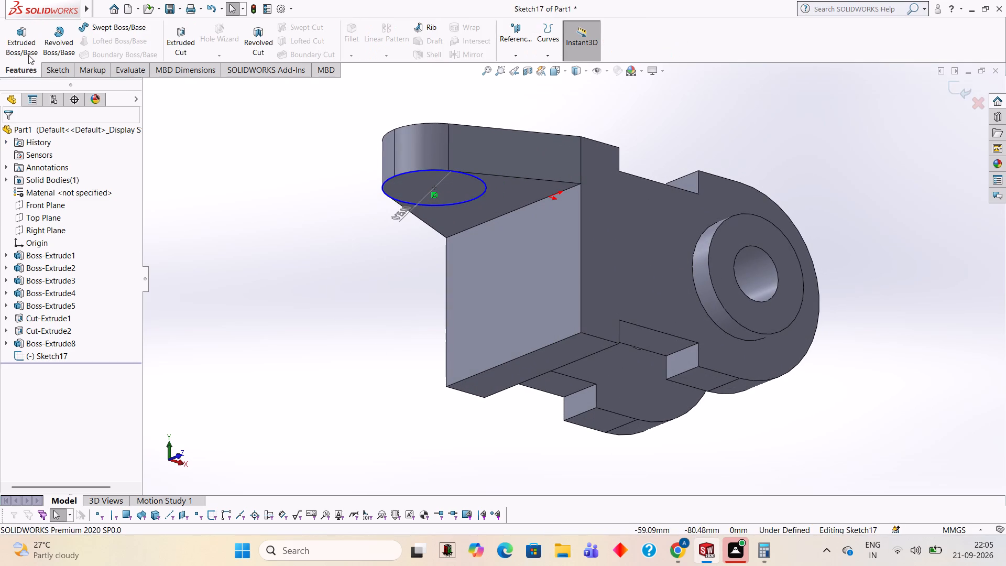
left_click(28, 55)
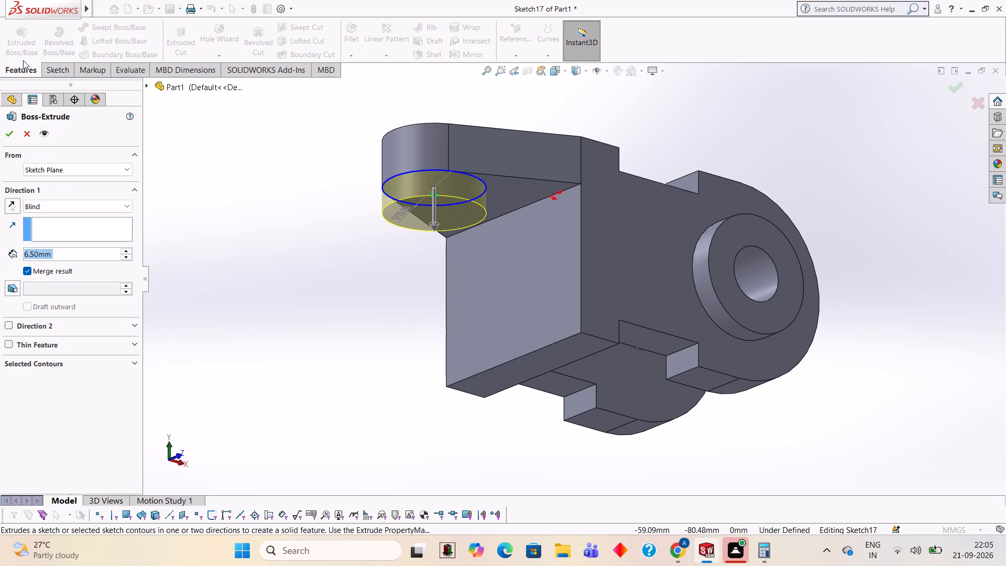
type("10")
key("Return")
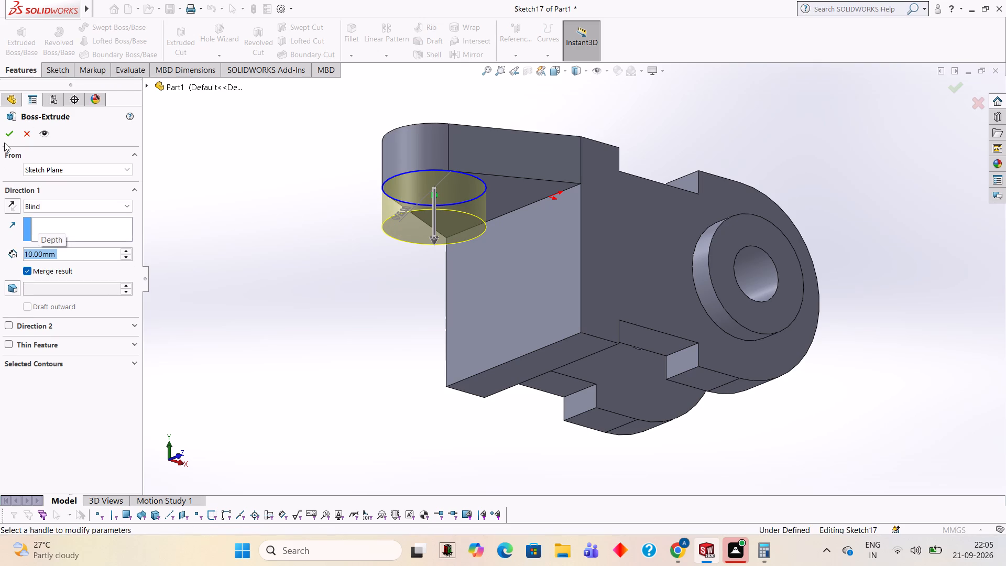
left_click(6, 130)
left_click(321, 167)
On the flange's bottom face, sketch two slanted lines about 33 mm long along the tapered plate's edges, from the flange corners to the rounded end.
middle_click_drag(301, 167, 301, 168)
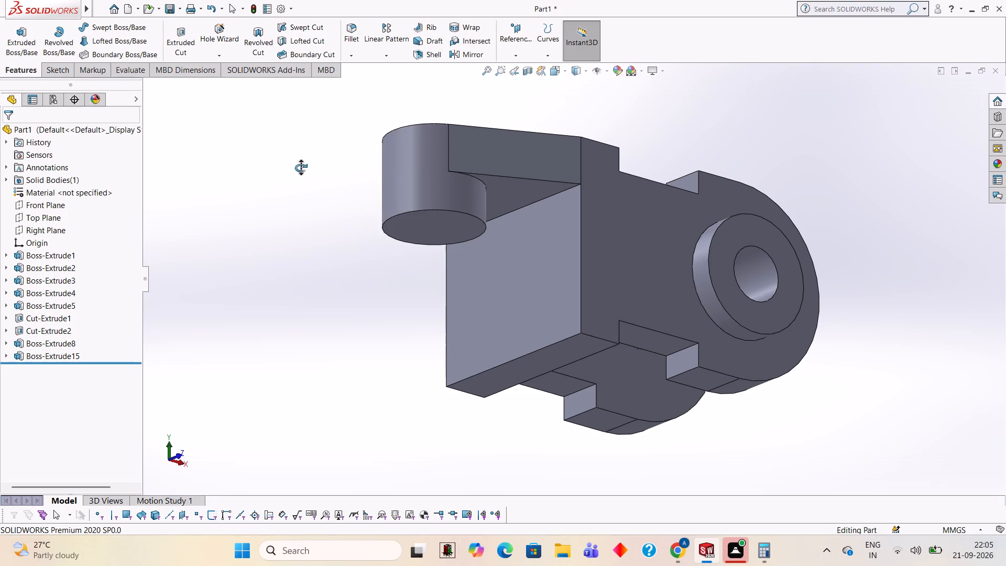
middle_click_drag(301, 168, 266, 242)
middle_click_drag(254, 242, 262, 243)
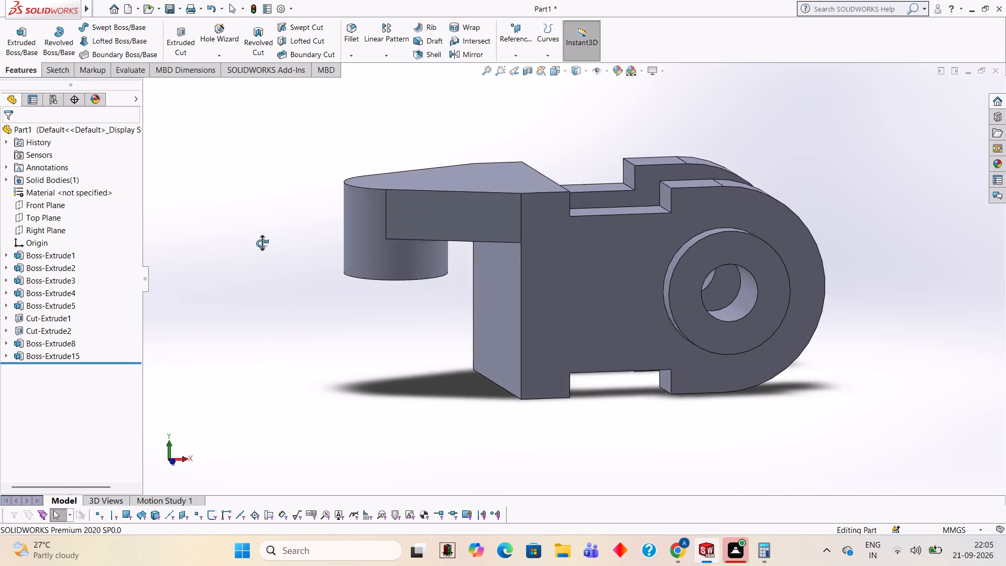
middle_click_drag(262, 243, 259, 212)
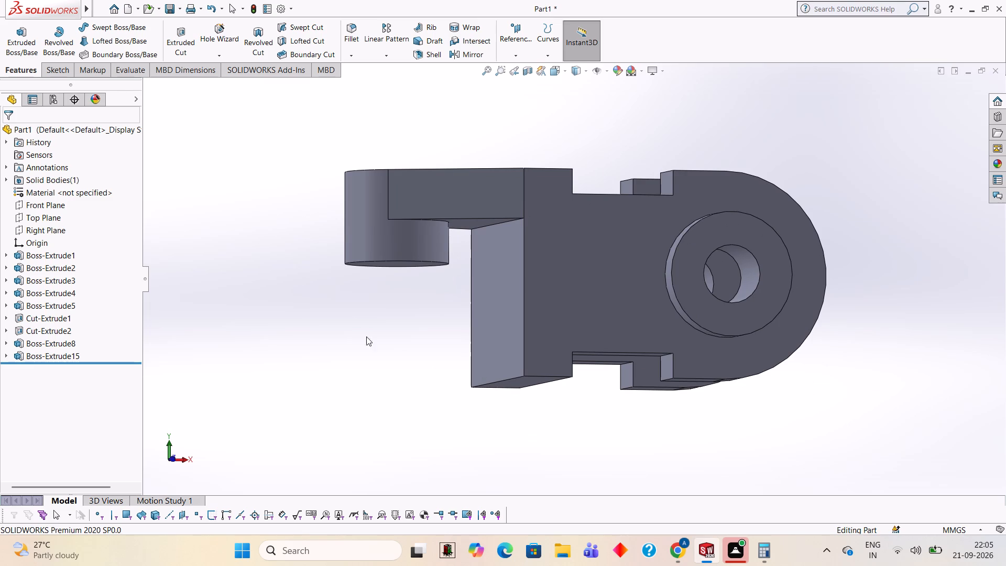
middle_click_drag(376, 352, 351, 193)
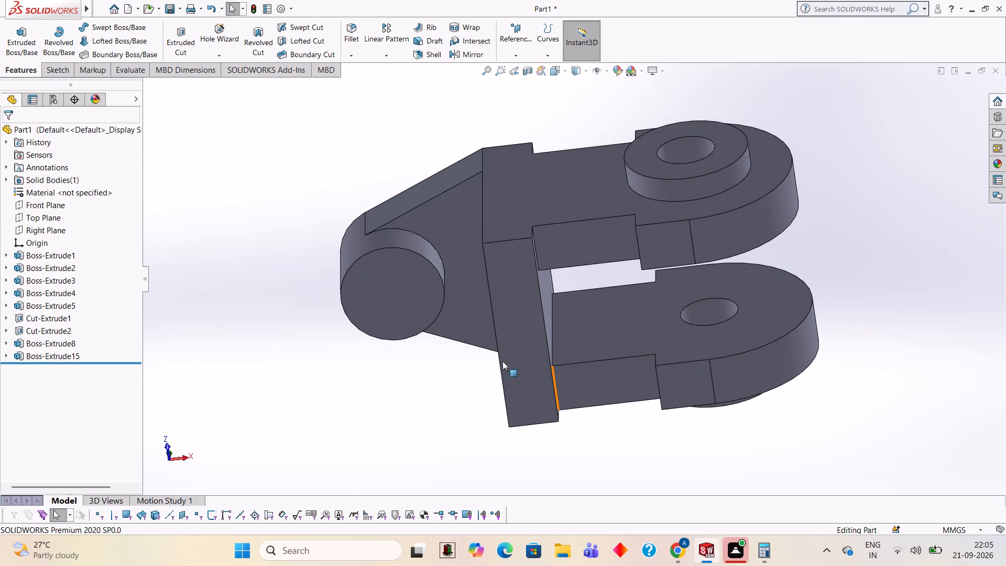
left_click(511, 347)
left_click(561, 317)
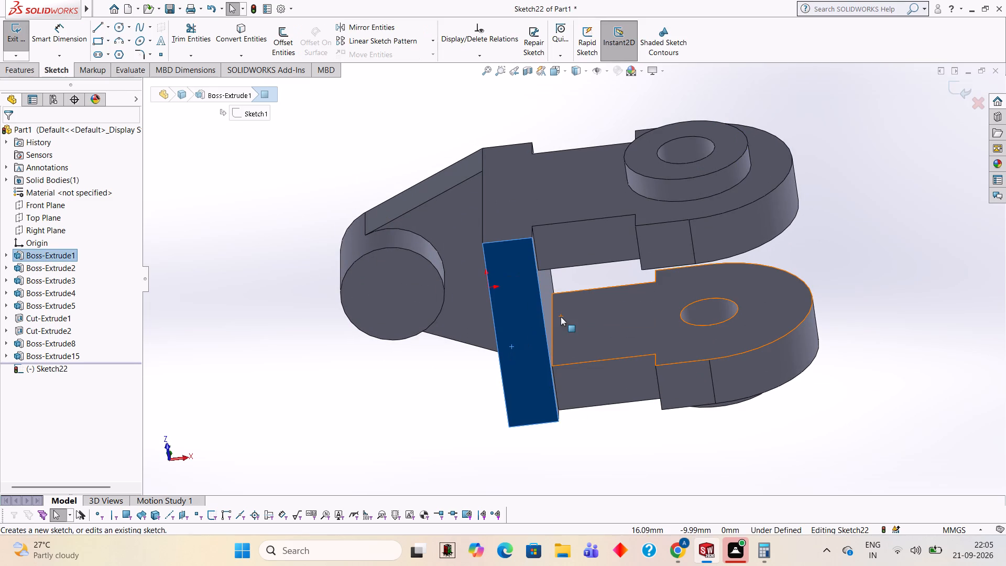
key("ctrl+8")
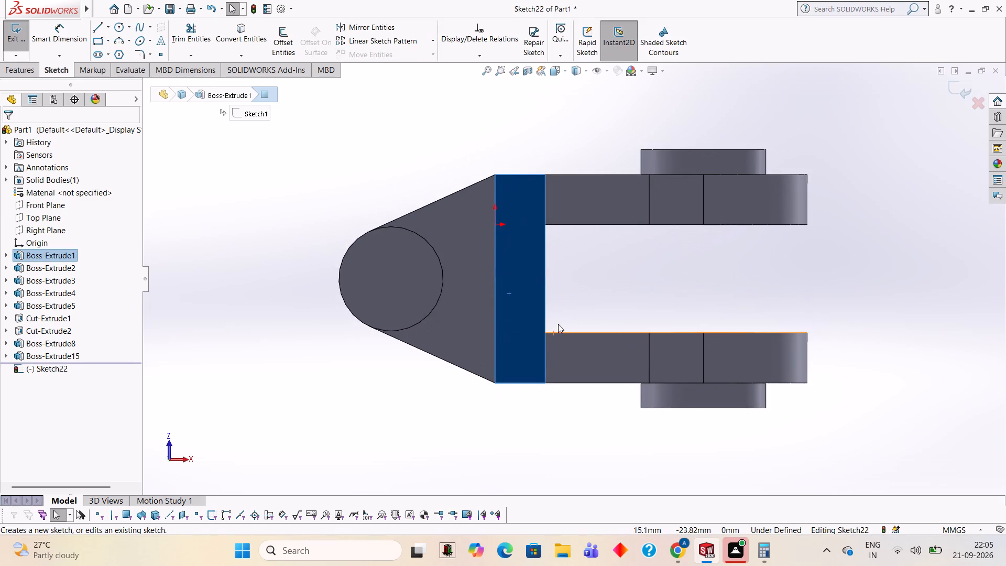
left_click(100, 30)
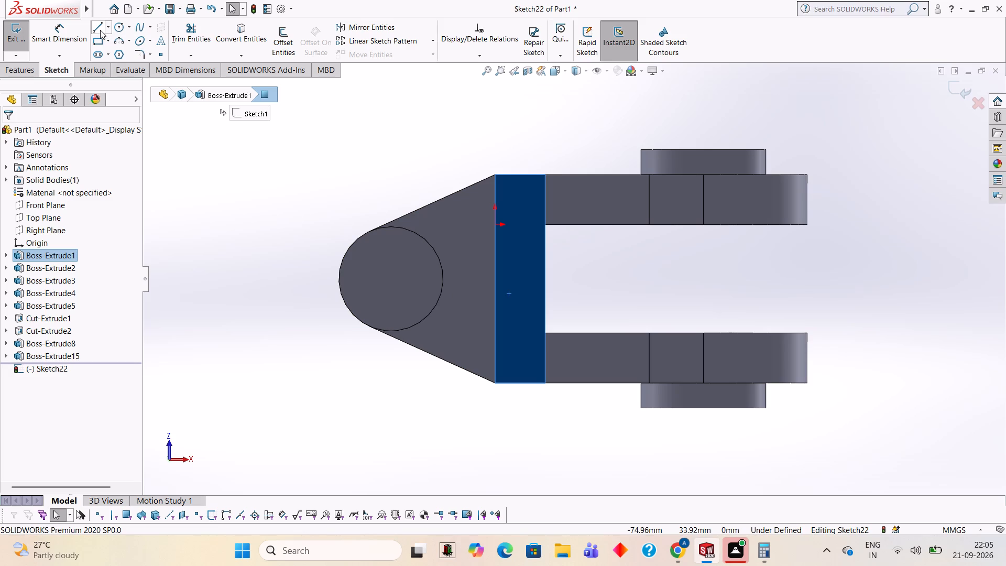
left_click(494, 175)
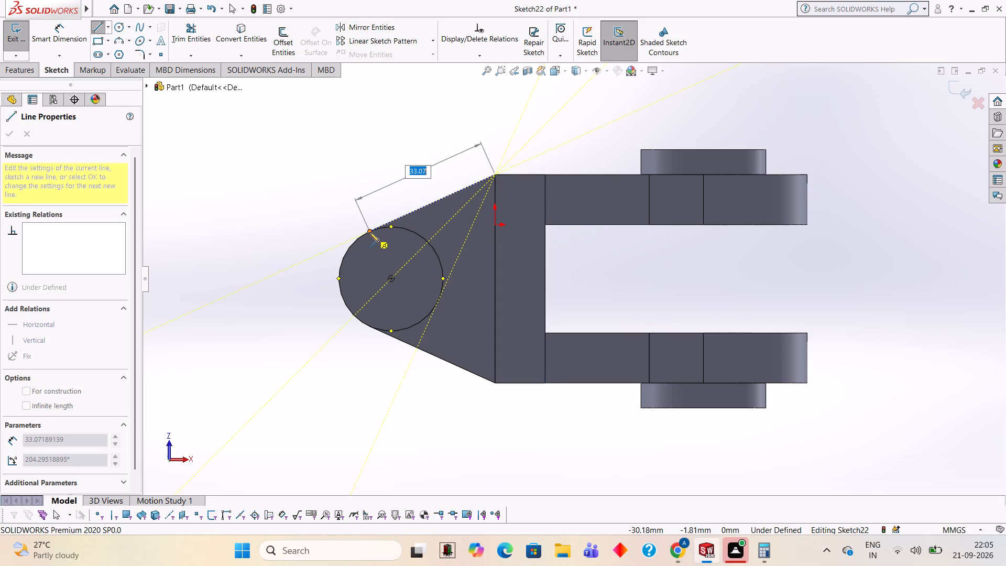
left_click(369, 231)
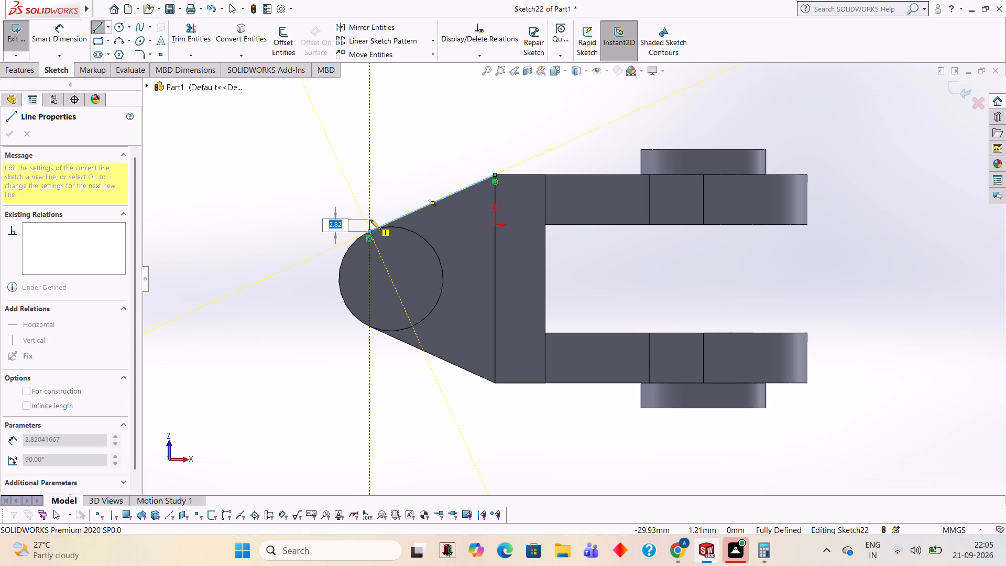
key("Escape")
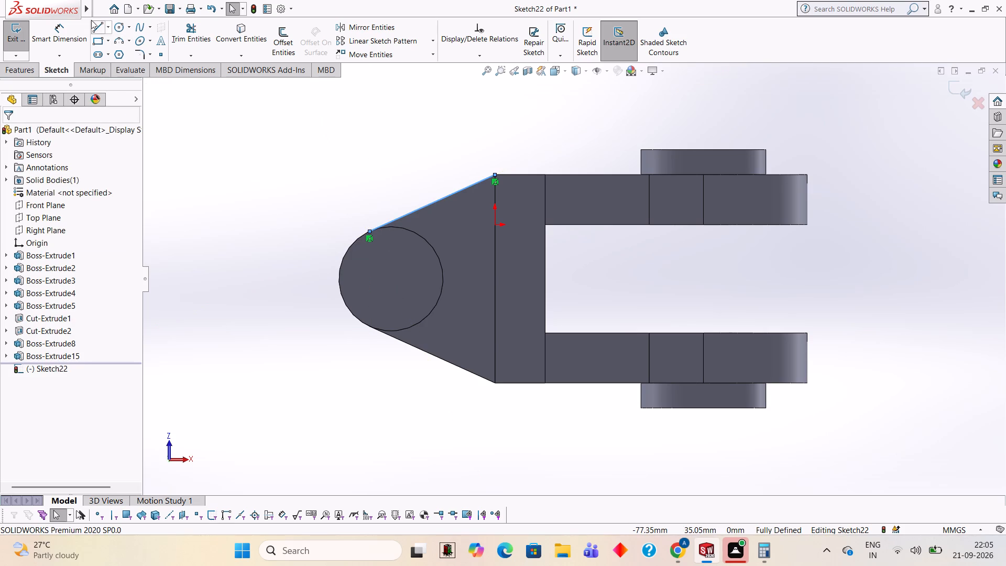
left_click(97, 31)
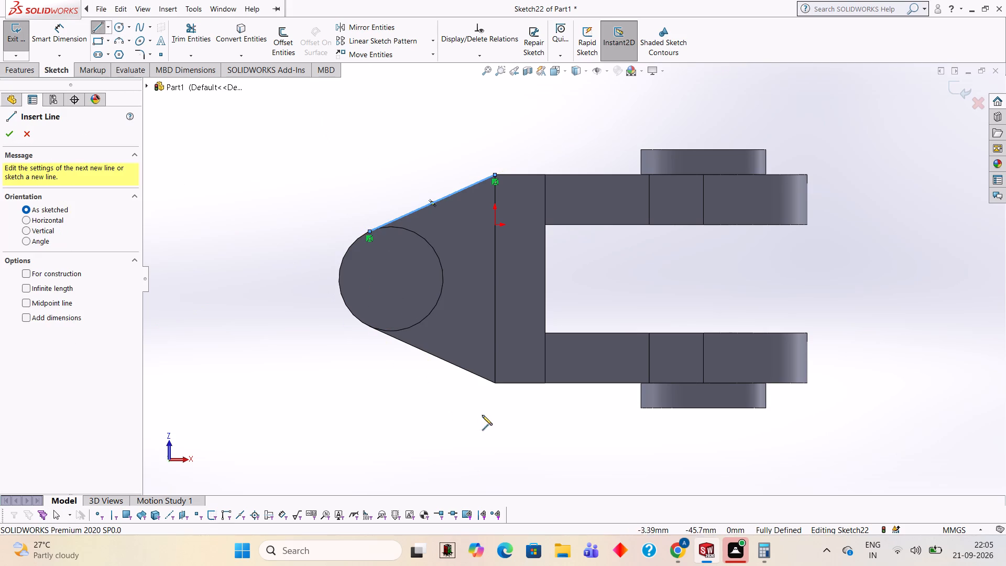
left_click(495, 383)
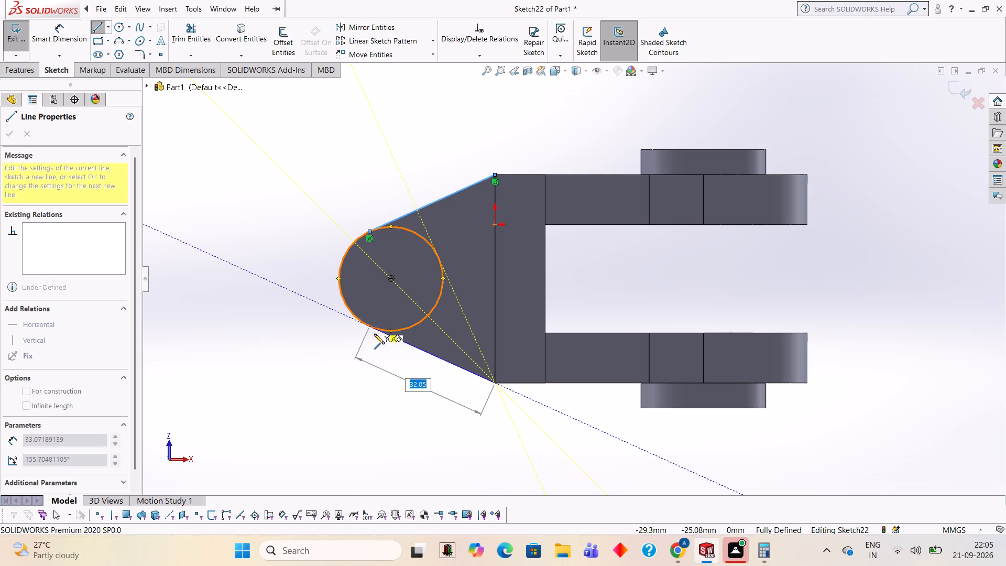
left_click(369, 325)
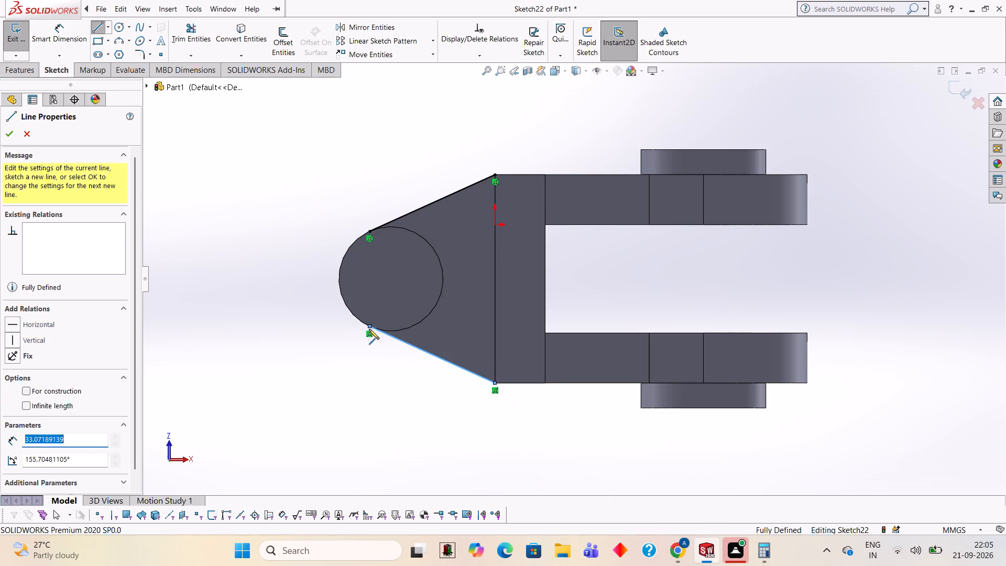
key("Escape")
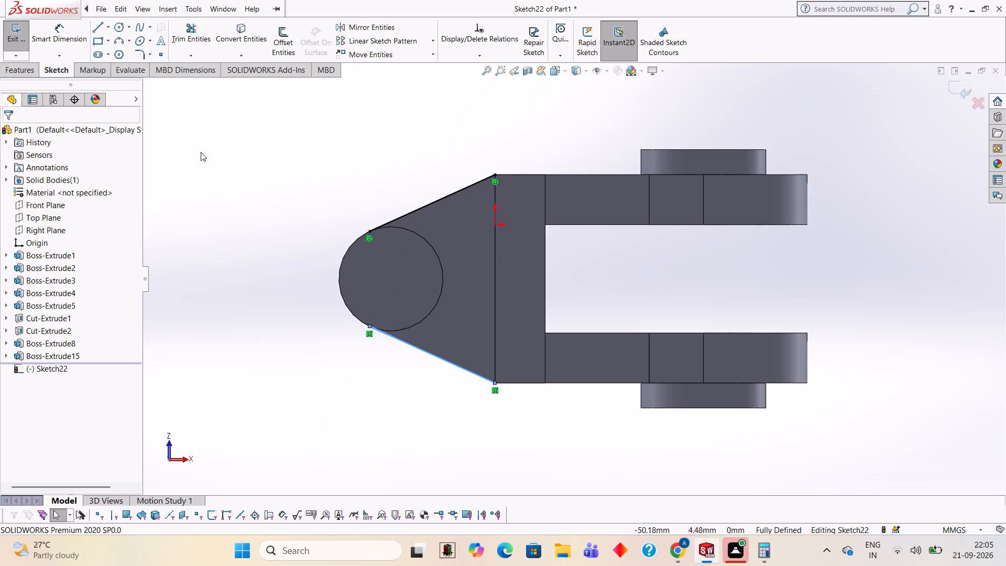
Join the flange ends of the two slanted lines with a 50 mm vertical line.
left_click(97, 29)
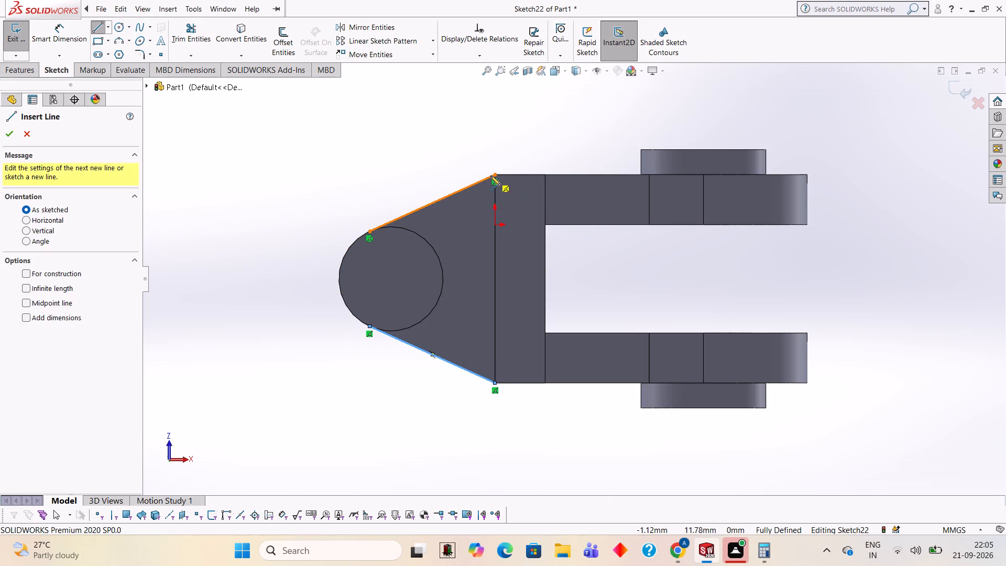
left_click(495, 176)
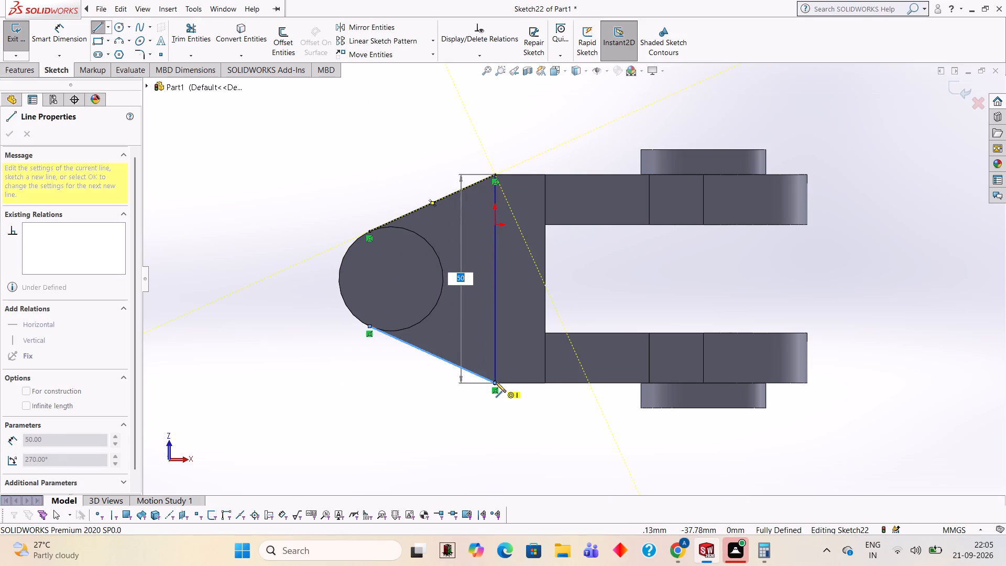
left_click(495, 382)
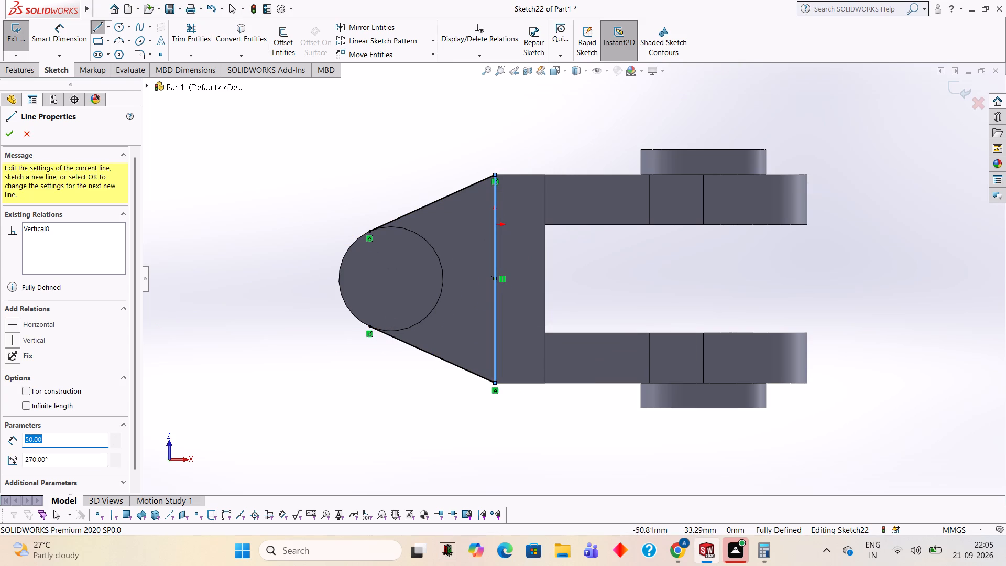
left_click(14, 134)
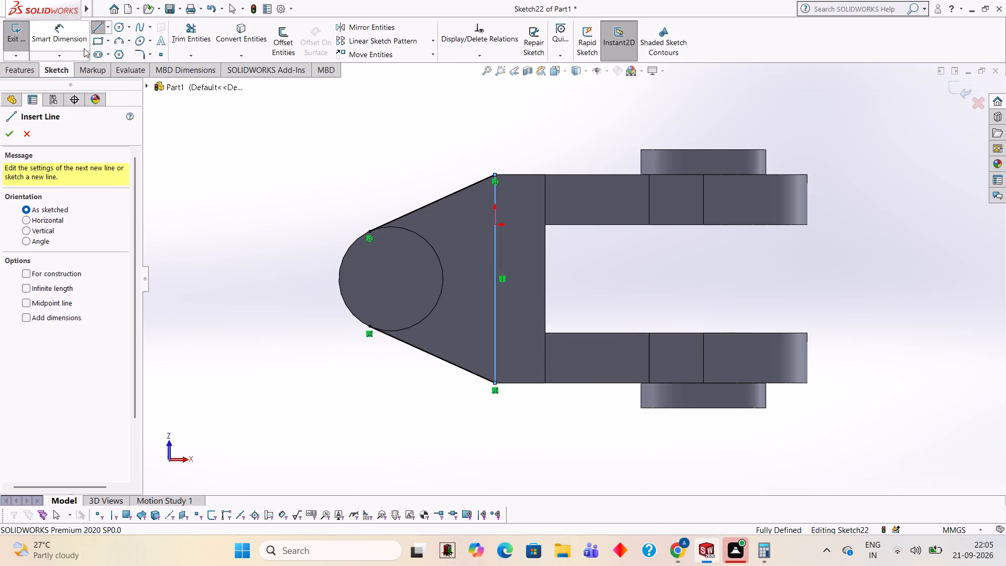
Sketch a 25 mm diameter circle centred on the cylindrical boss, between the free ends of the slanted lines.
left_click(119, 25)
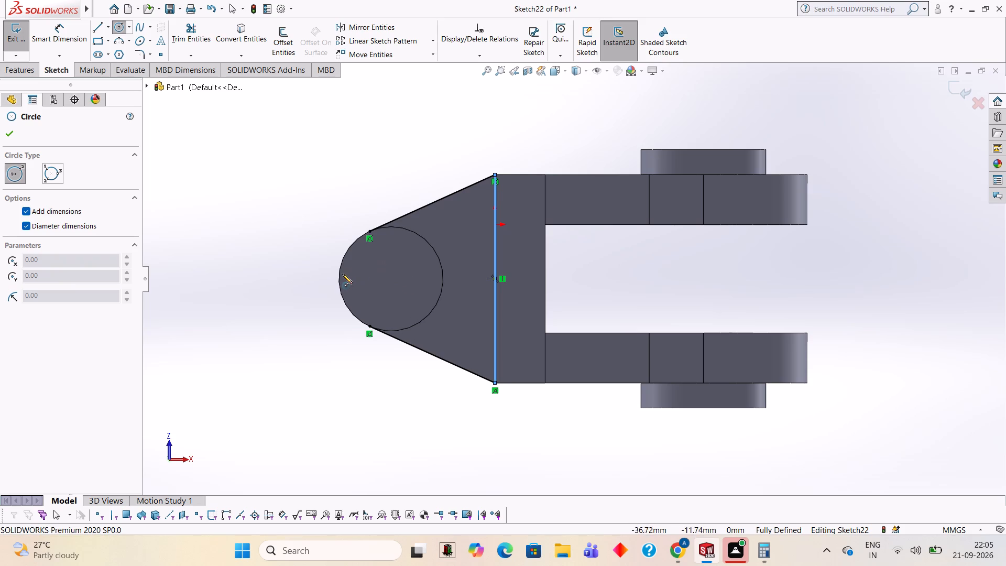
left_click(391, 278)
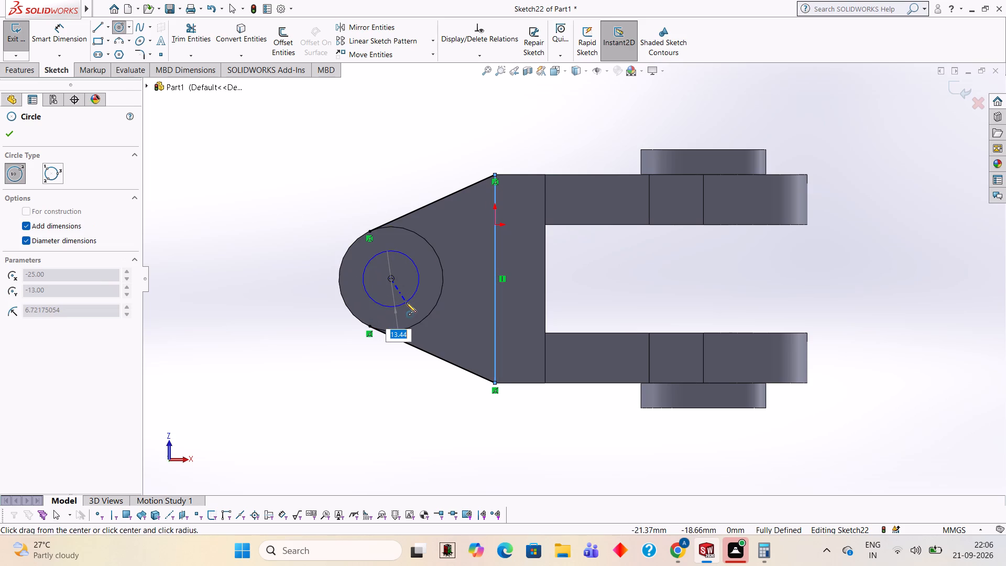
type("25")
key("Return")
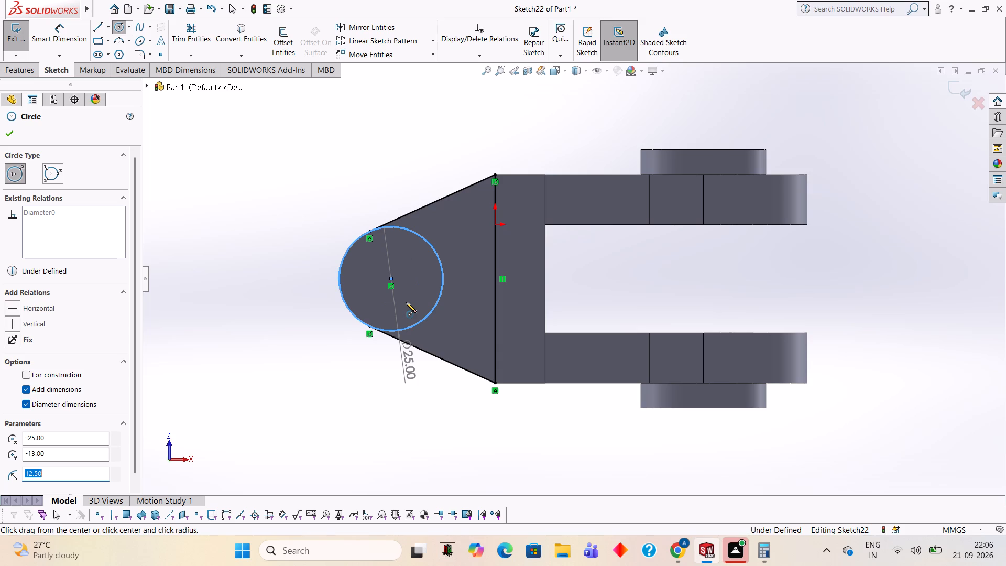
middle_click_drag(387, 185, 389, 273)
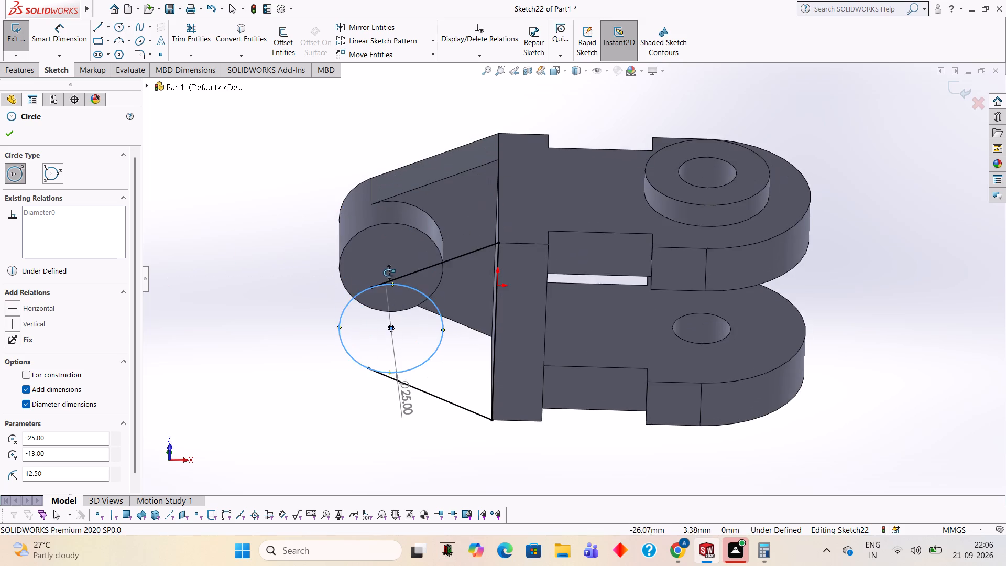
middle_click_drag(389, 273, 389, 276)
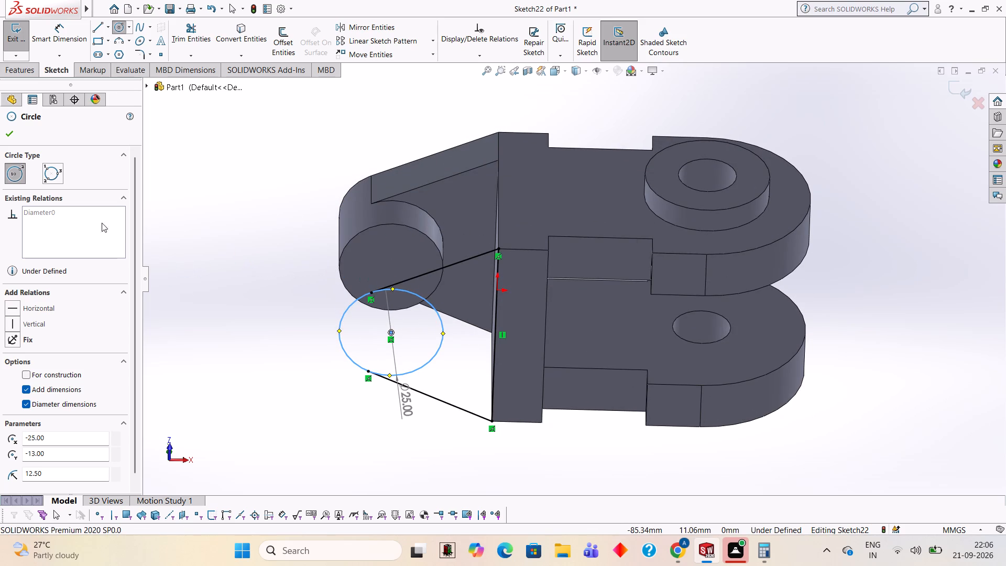
Extrude the tapered region outside the circle as a blind boss 12 mm upward, merged with the body.
left_click(20, 70)
left_click(18, 44)
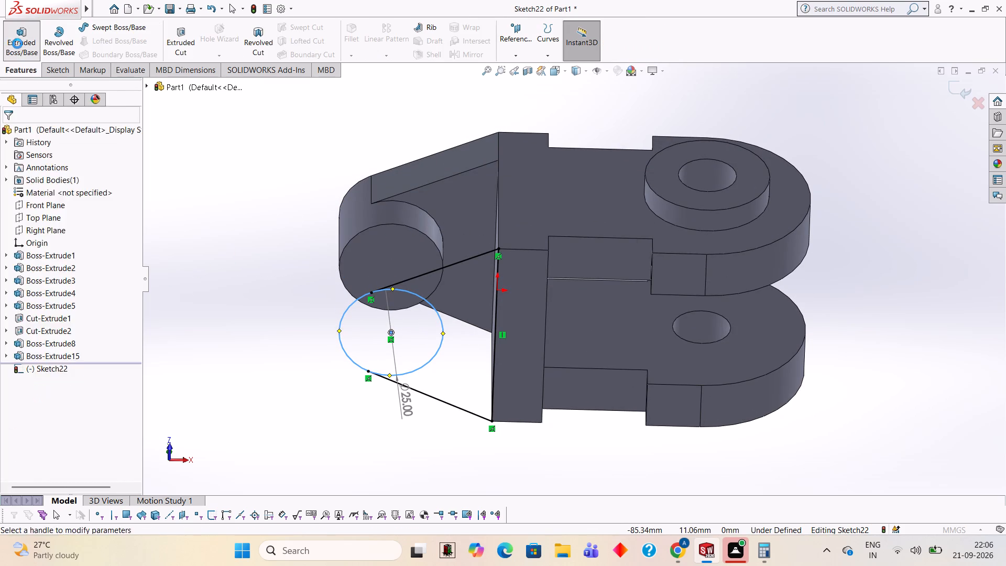
left_click(465, 296)
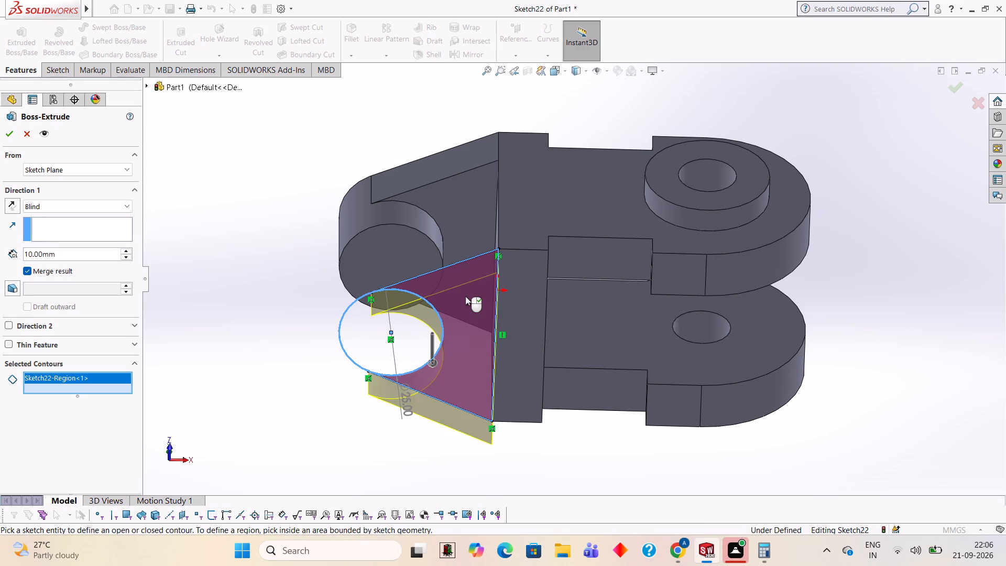
middle_click_drag(403, 189, 418, 302)
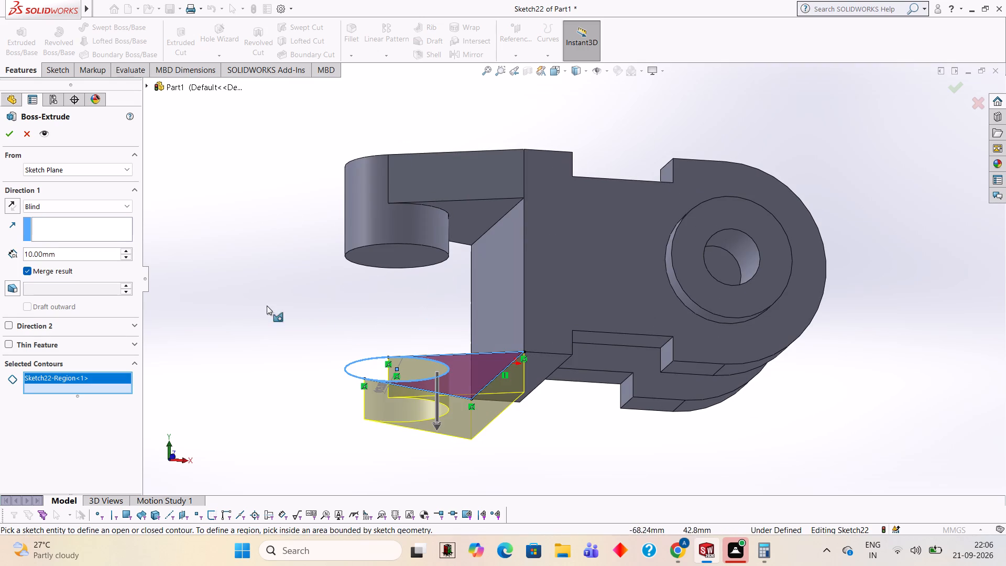
left_click(11, 203)
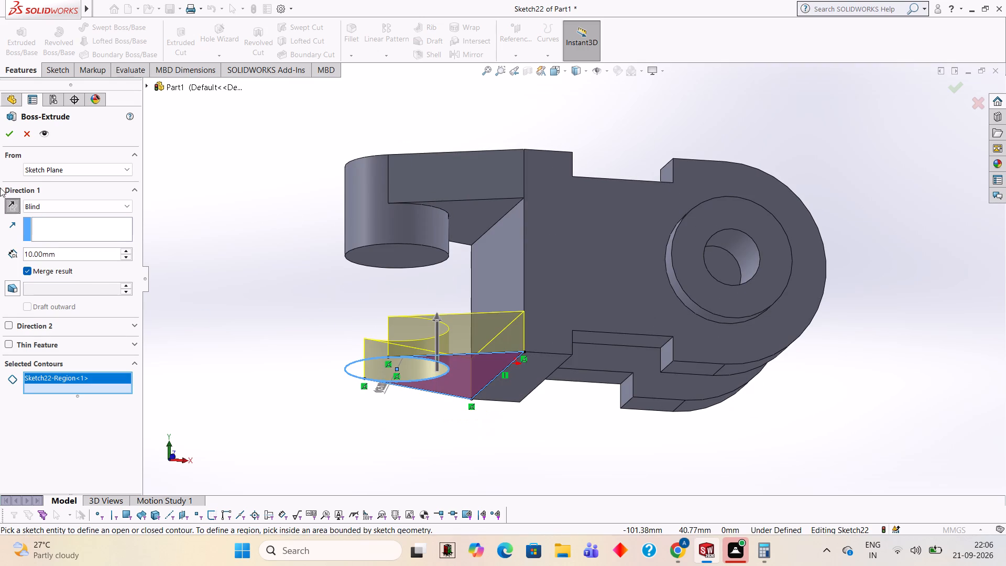
left_click(83, 256)
key("BackSpace")
key("BackSpace")
key("BackSpace")
key("BackSpace")
key("BackSpace")
key("BackSpace")
key("BackSpace")
key("BackSpace")
type("12")
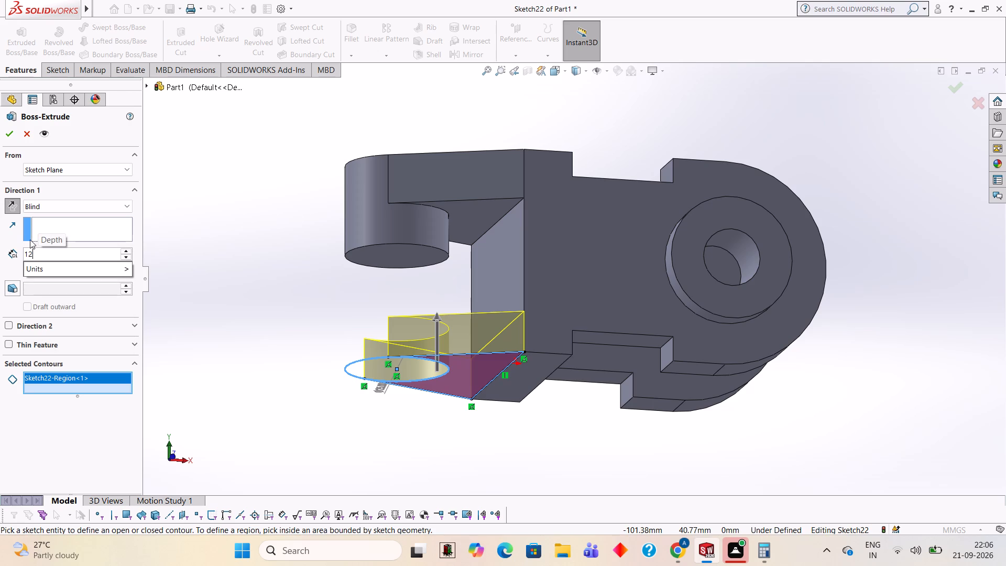
left_click(9, 134)
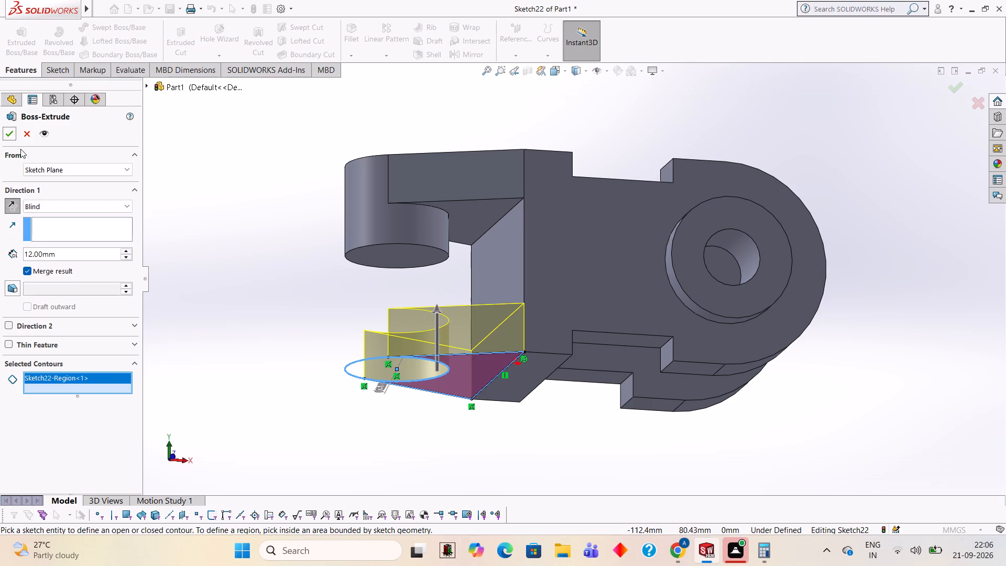
left_click(2, 130)
left_click(211, 190)
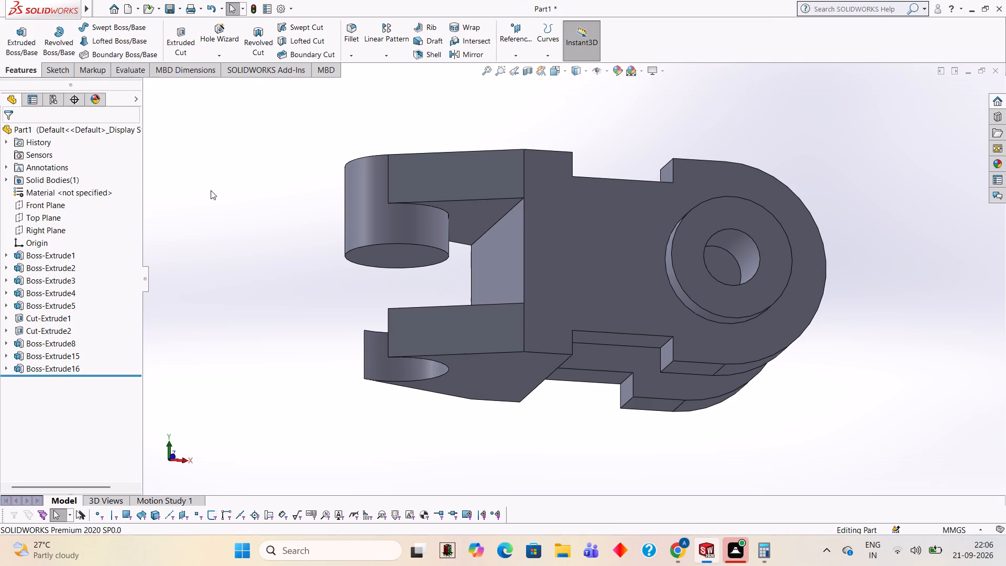
Start a new sketch on the bottom face of the lower tapered plate, viewed square to the face.
middle_click_drag(242, 324, 242, 359)
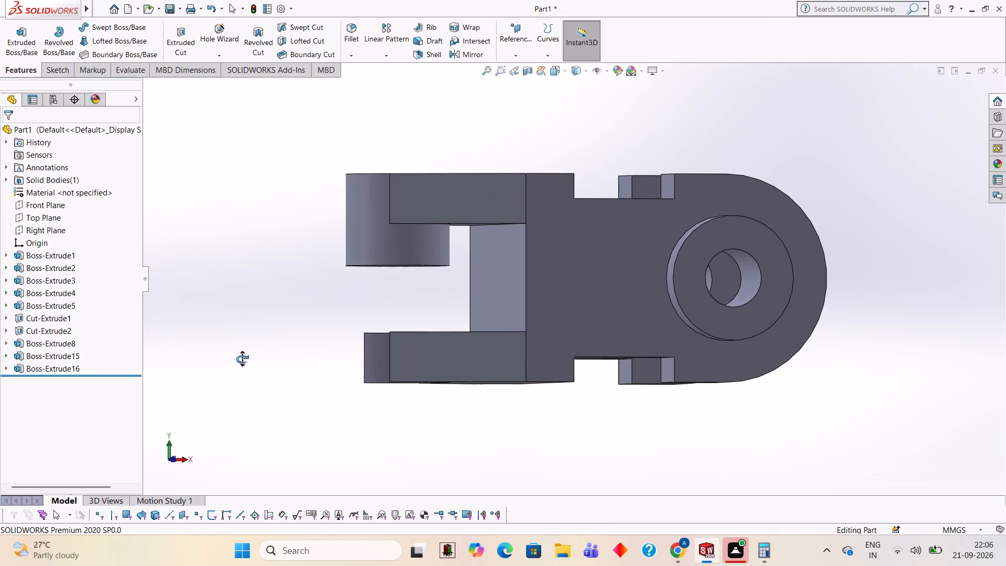
middle_click_drag(242, 359, 278, 220)
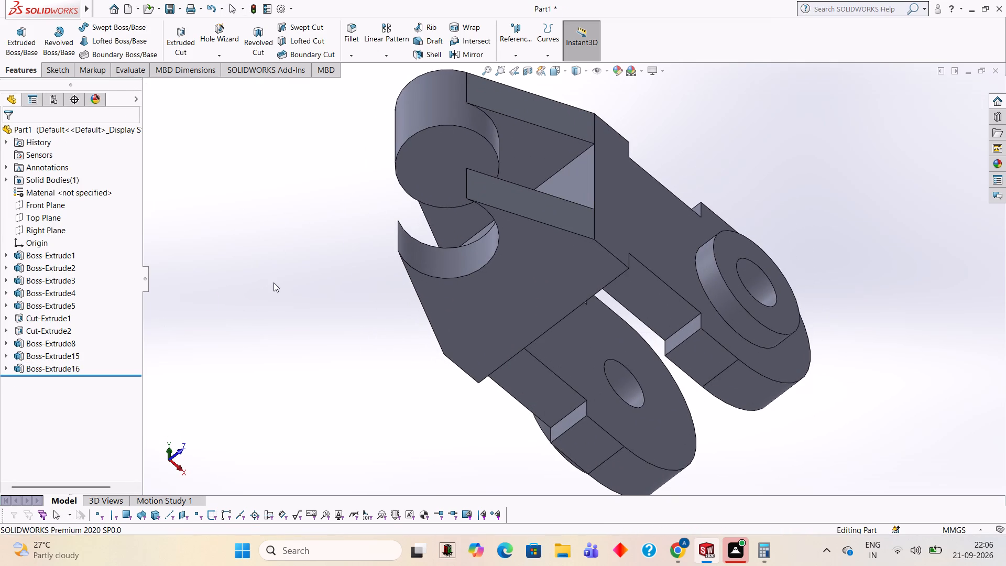
middle_click_drag(360, 285, 396, 215)
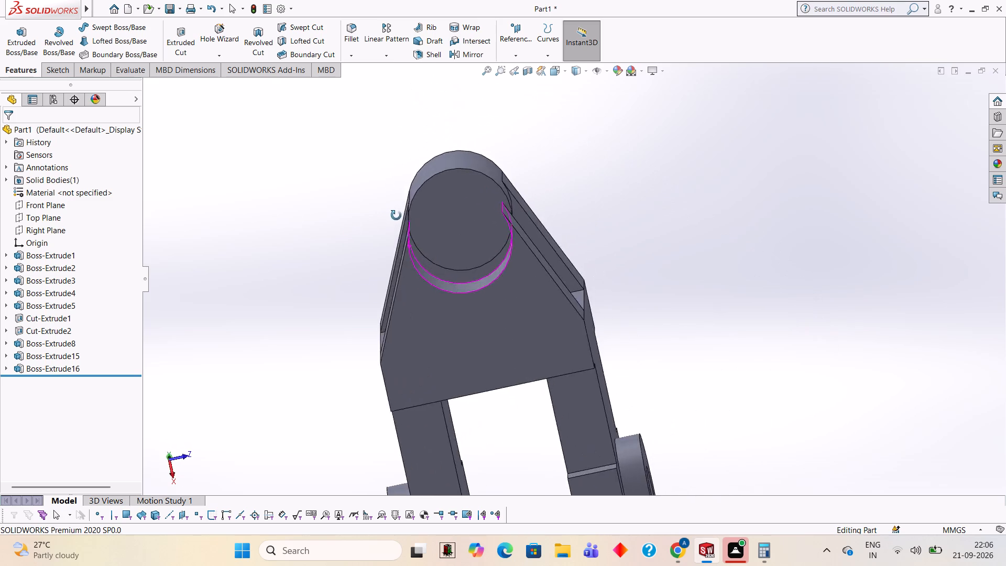
middle_click_drag(396, 215, 405, 190)
left_click(459, 330)
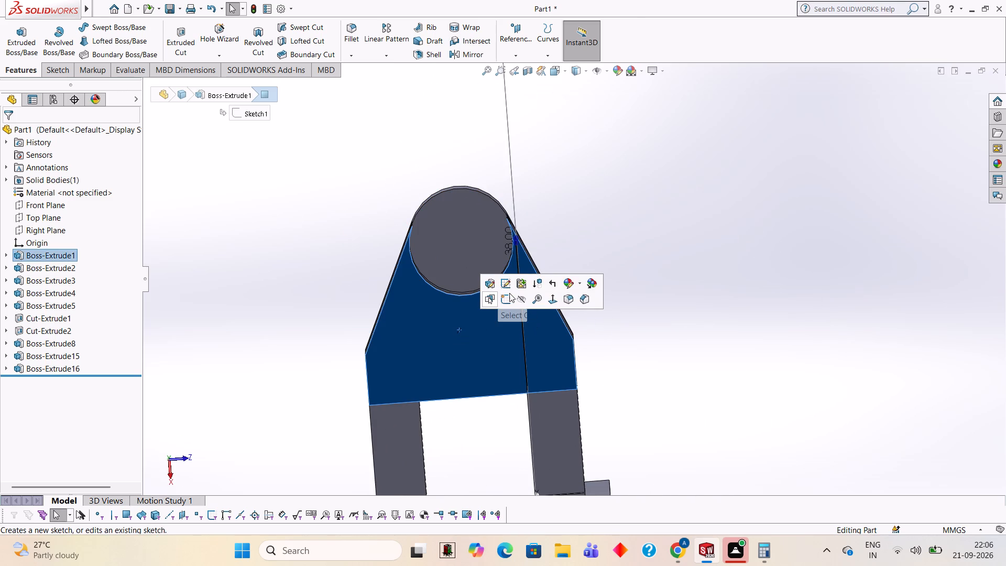
left_click(509, 293)
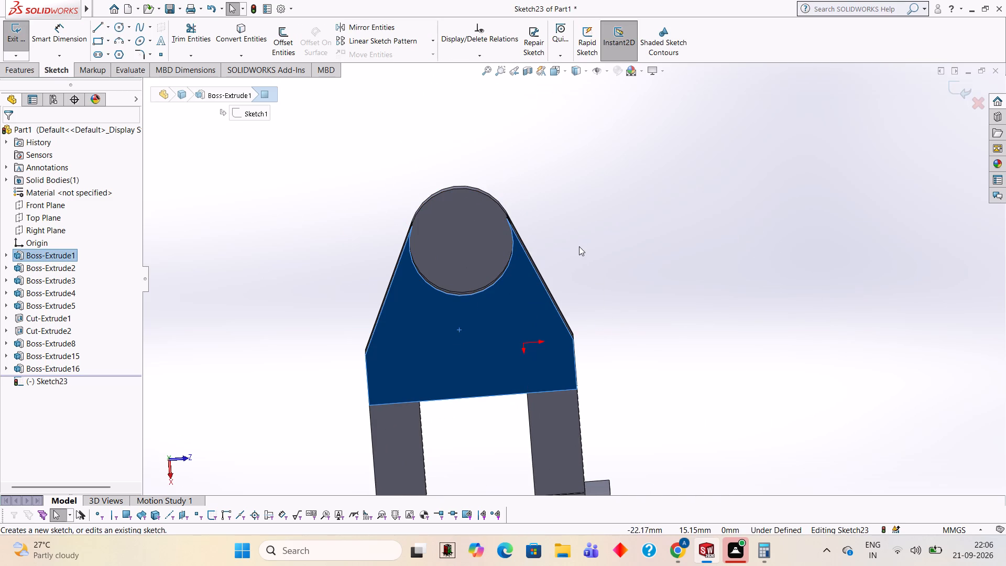
key("ctrl+8")
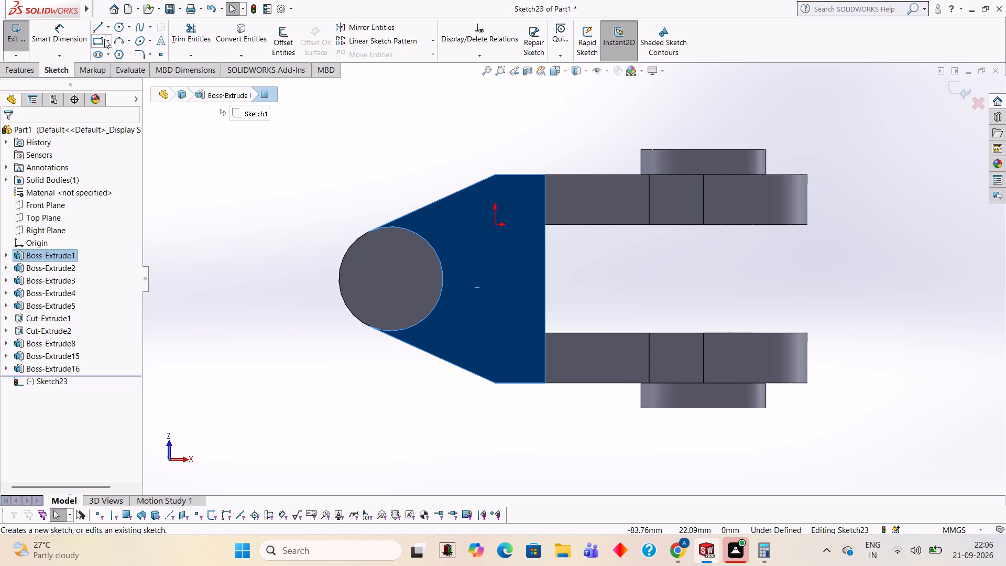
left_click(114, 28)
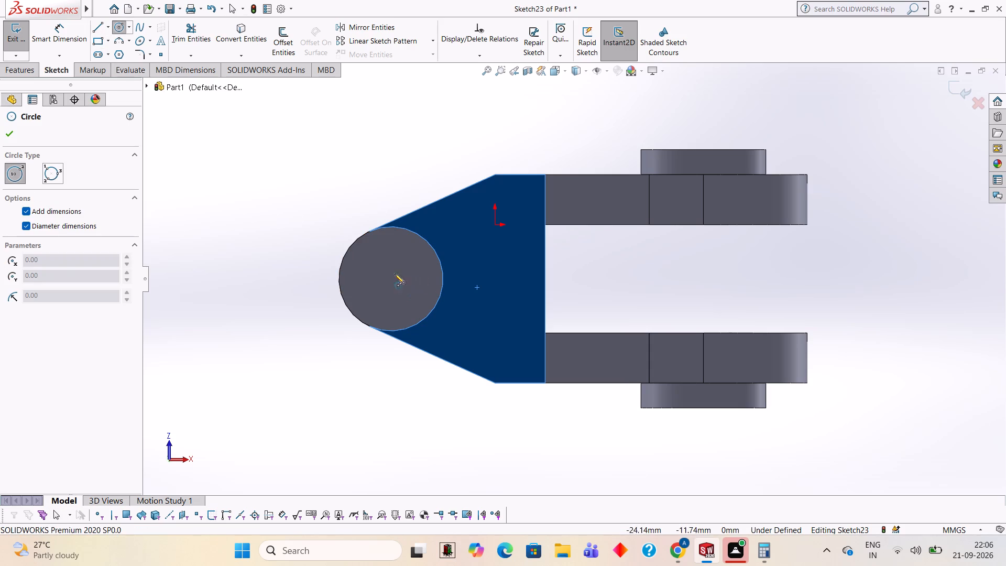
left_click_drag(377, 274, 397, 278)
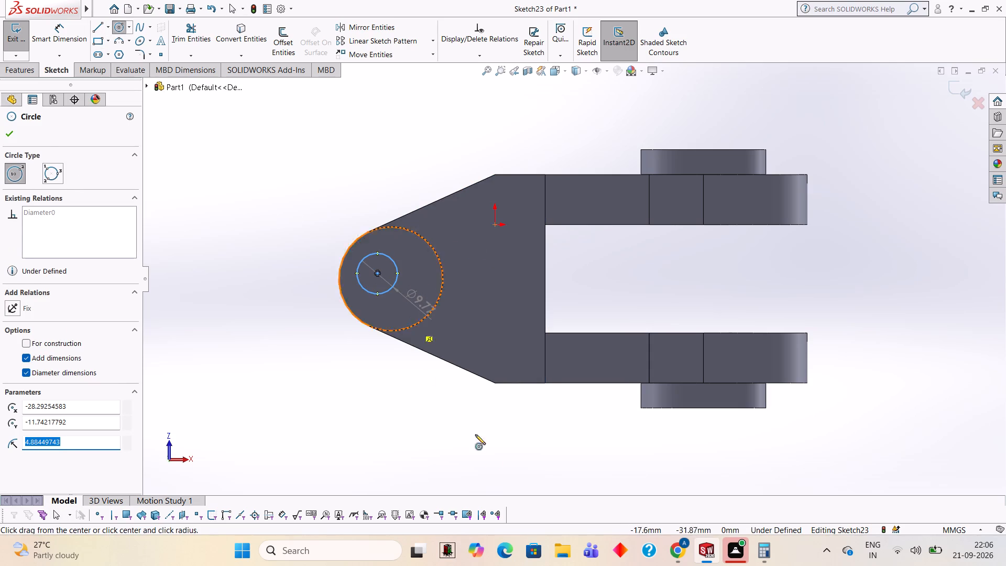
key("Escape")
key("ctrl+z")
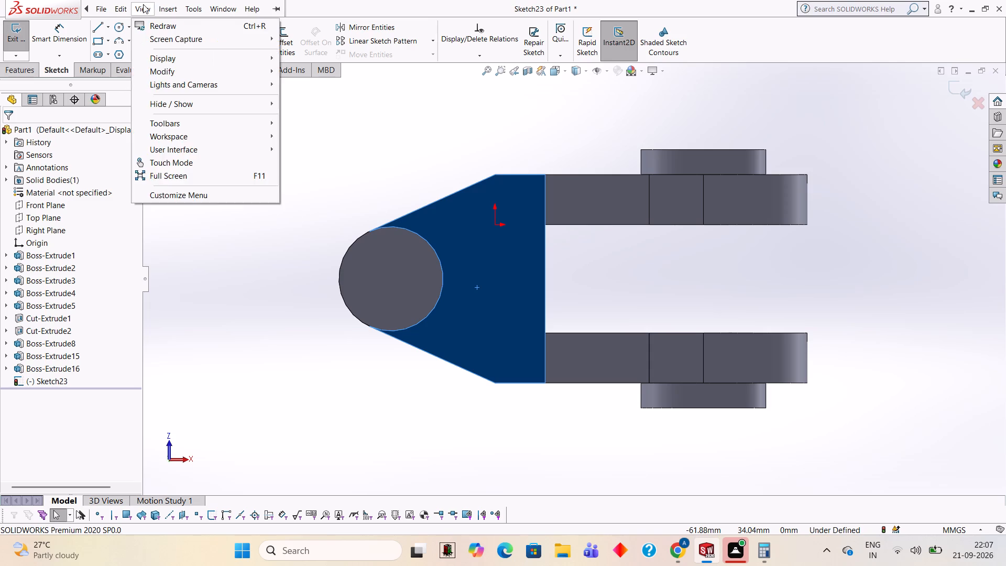
Sketch a 25 mm diameter circle centred on the lower tapered plate's round recess, concentric with the upper boss.
left_click(119, 26)
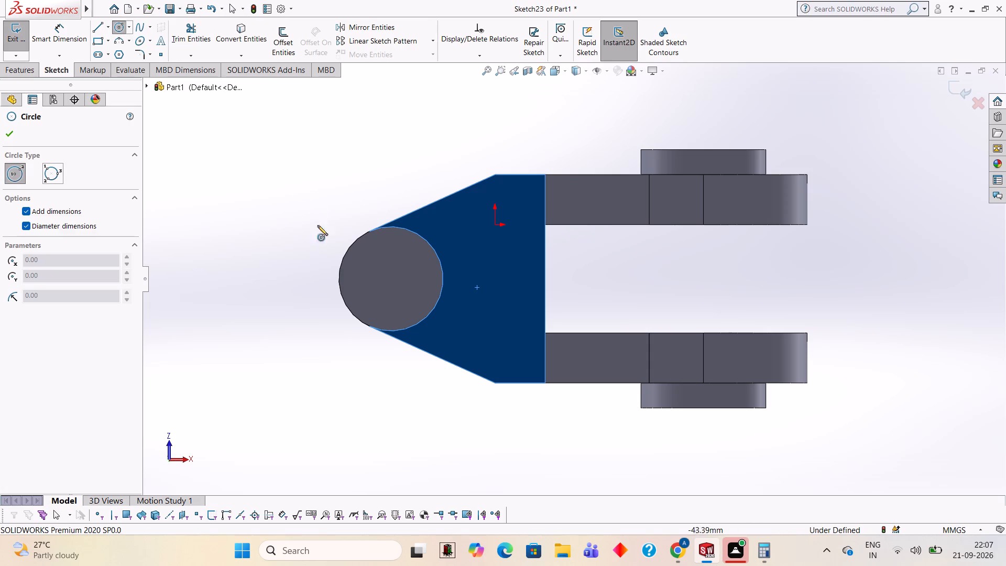
left_click(390, 279)
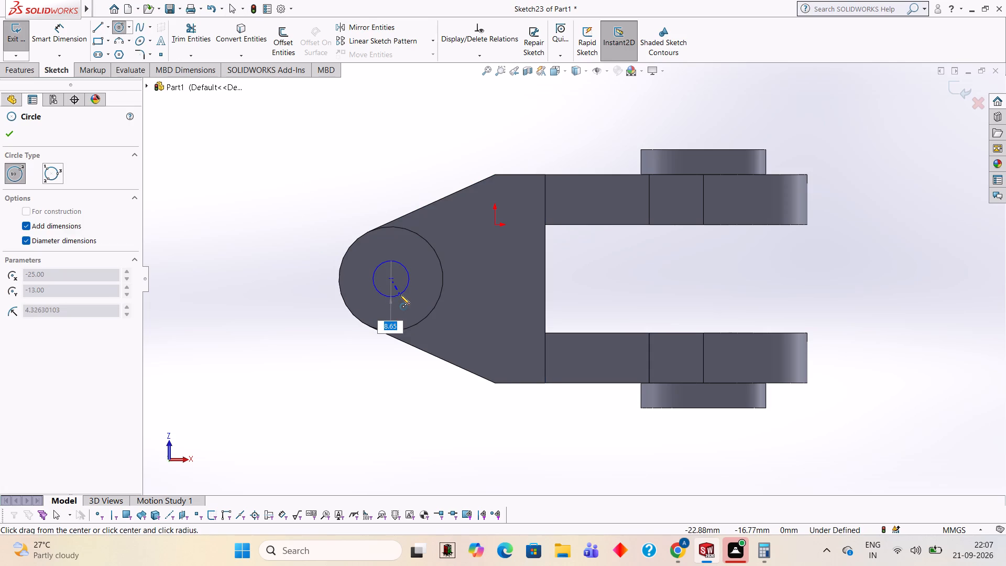
type("25")
key("Return")
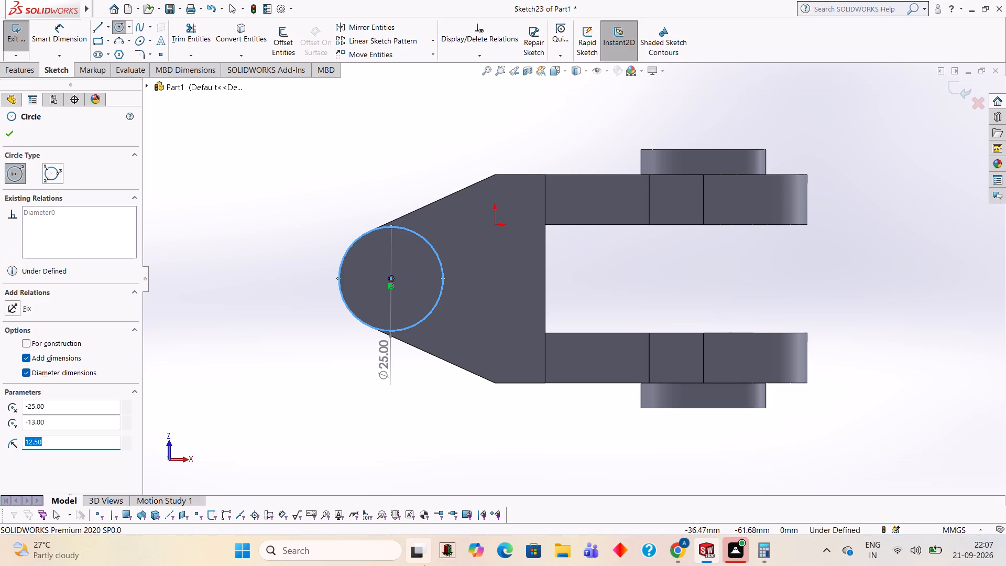
key("Escape")
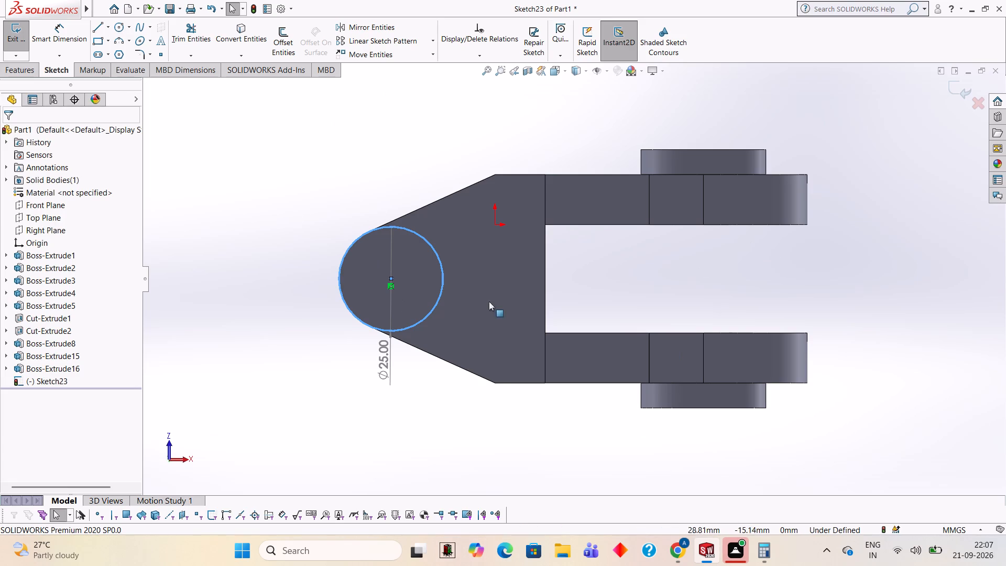
Extrude the 25 mm circle as a blind boss 20 mm upward toward the upper boss, merged with the body.
middle_click_drag(450, 190, 472, 320)
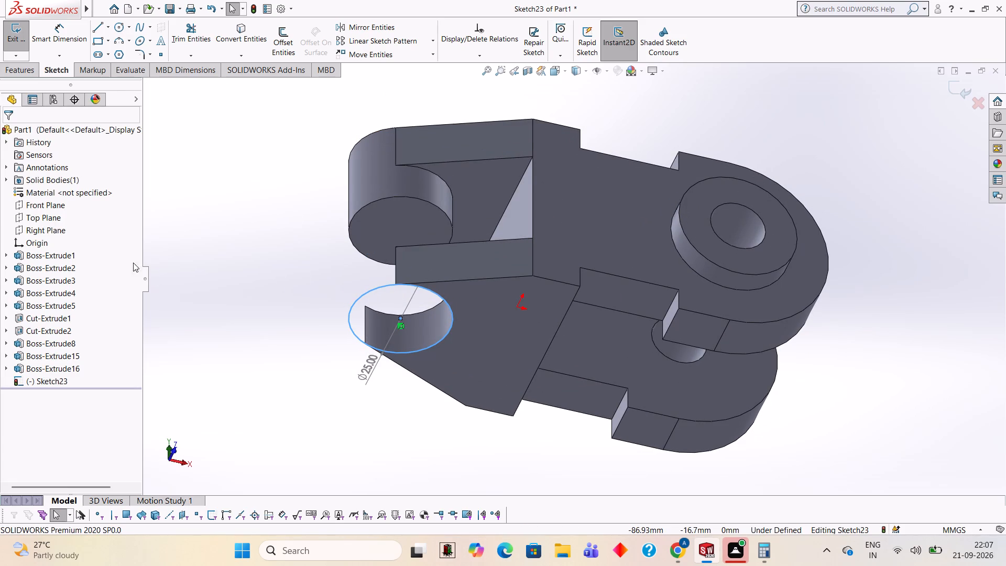
left_click(32, 70)
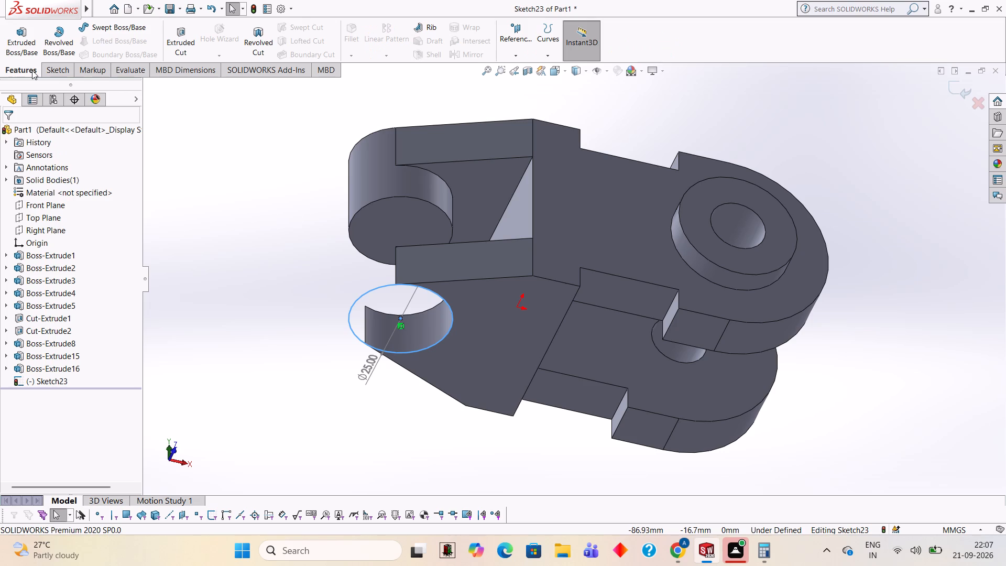
left_click(36, 49)
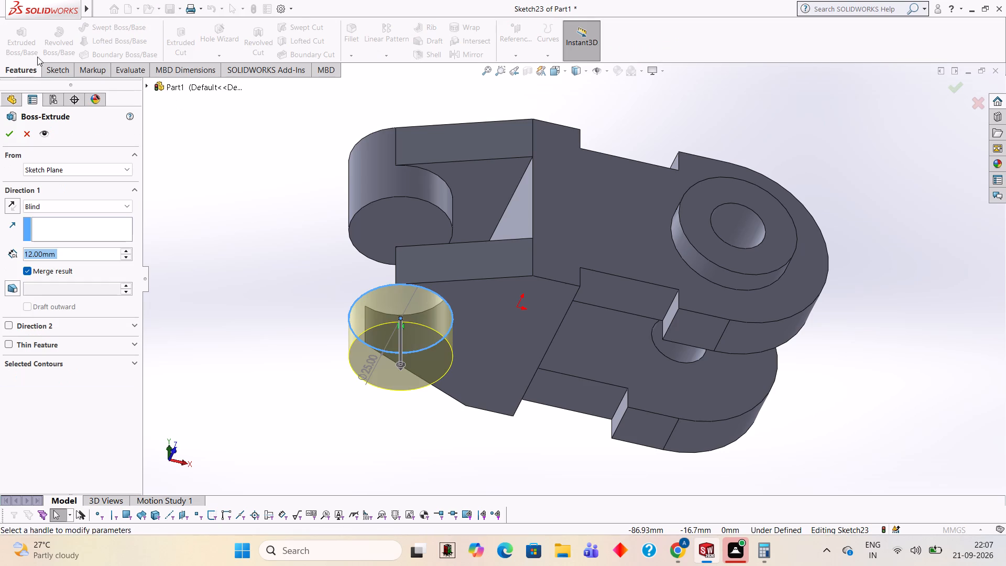
left_click(15, 206)
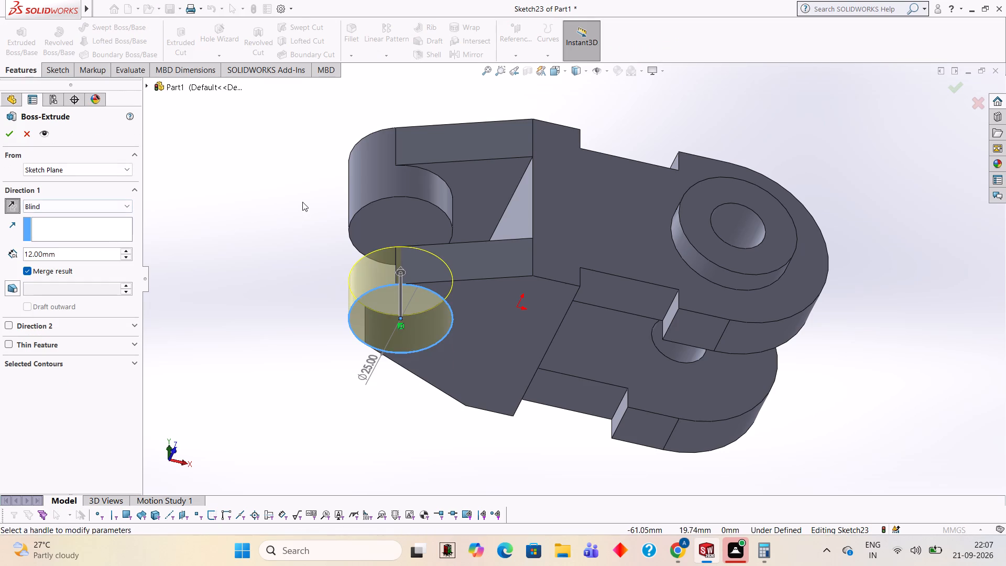
middle_click_drag(302, 202, 296, 305)
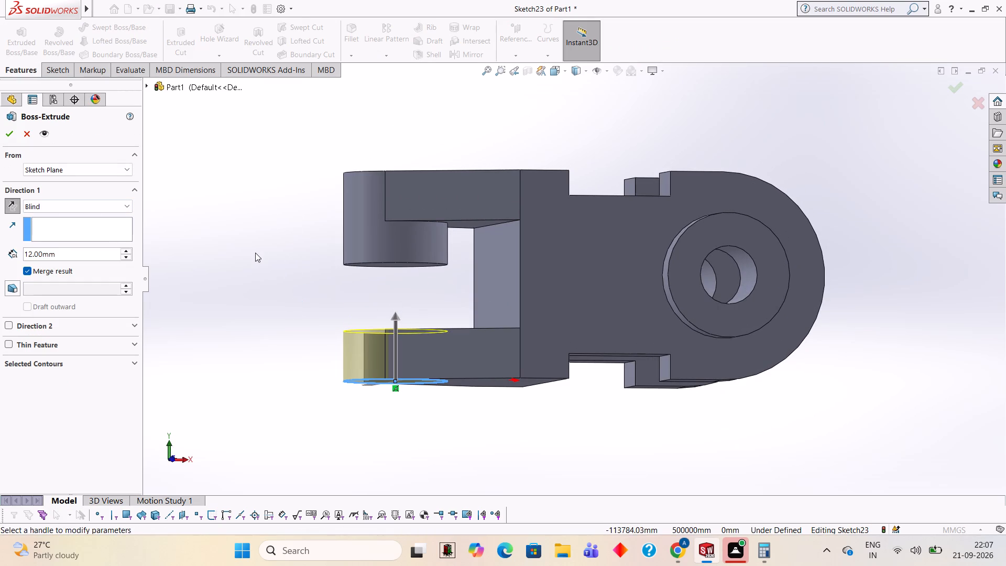
left_click(83, 255)
key("BackSpace")
key("BackSpace")
key("BackSpace")
key("BackSpace")
key("BackSpace")
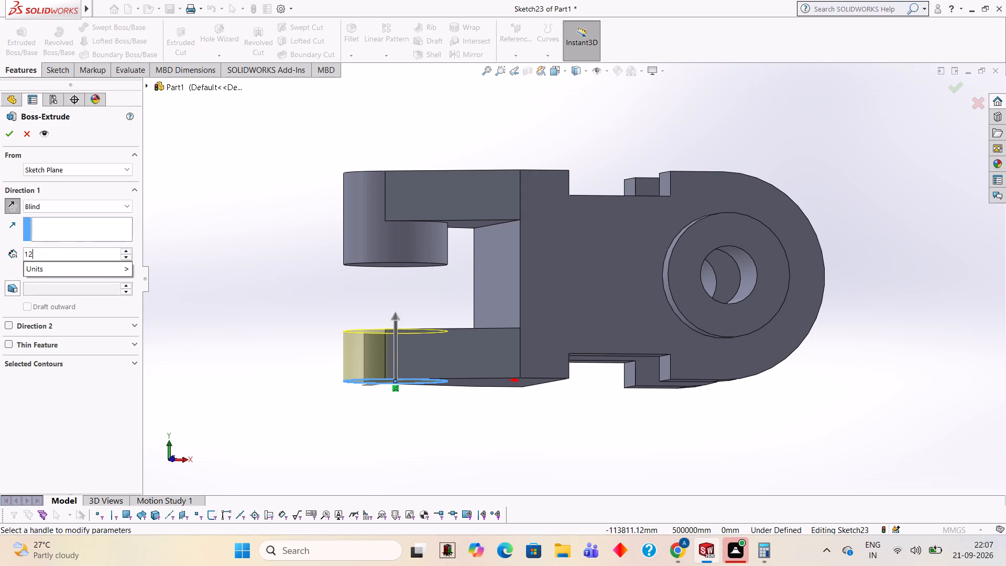
key("BackSpace")
key("BackSpace")
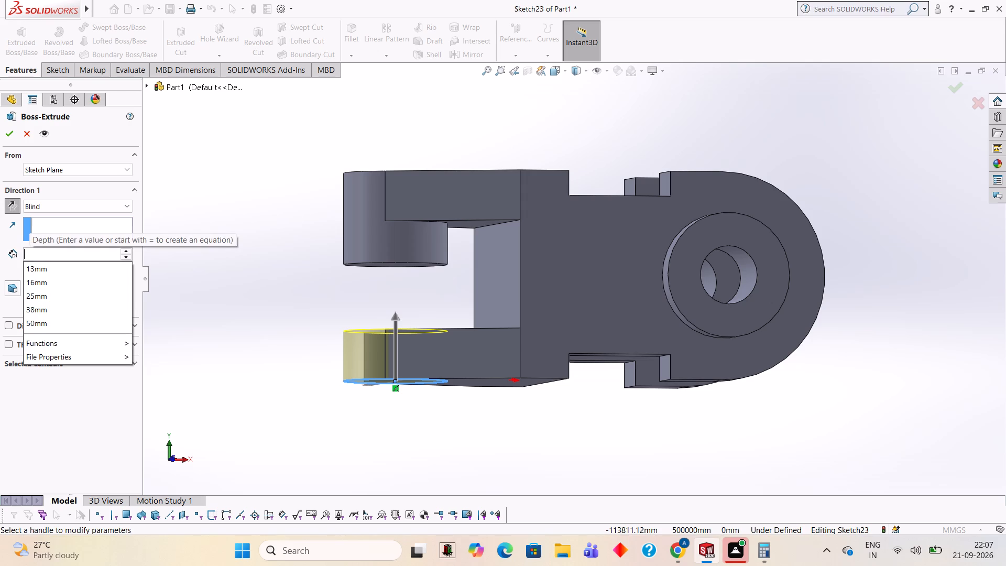
type("20")
key("Return")
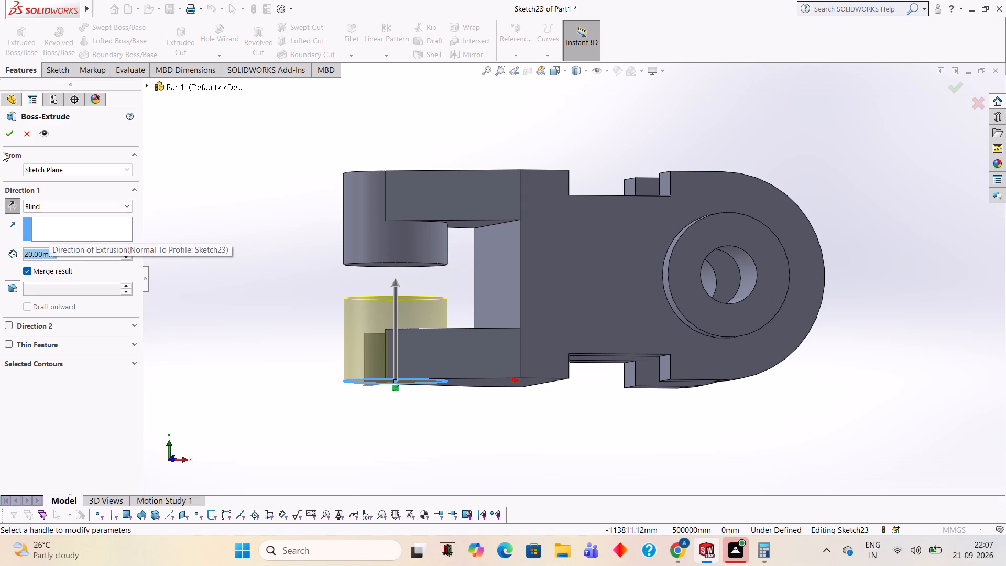
left_click(13, 127)
left_click(206, 190)
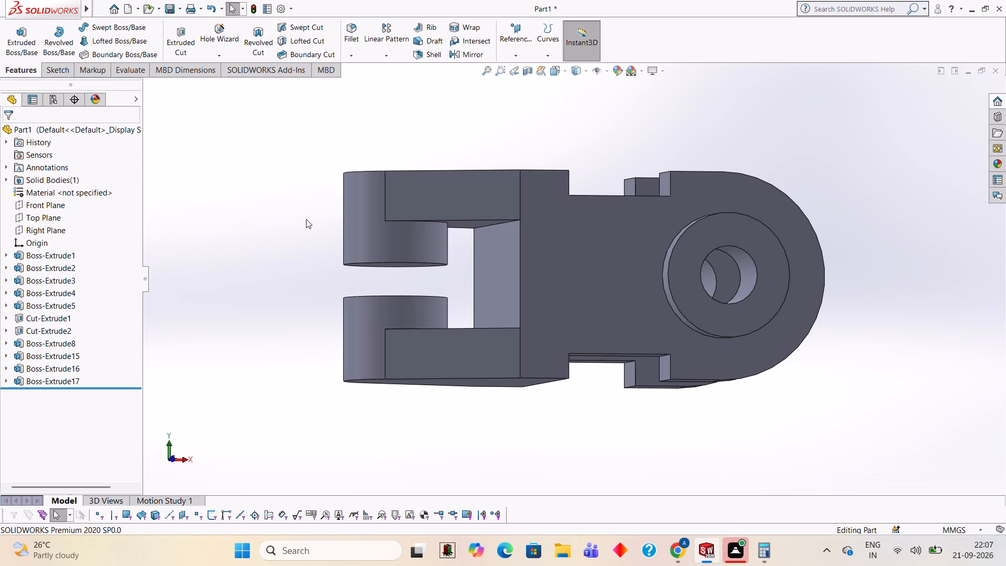
Sketch an 18 mm diameter circle on the upper tapered plate's top face, centred on its rounded end.
middle_click_drag(236, 169, 234, 289)
scroll(236, 281, "up", 1)
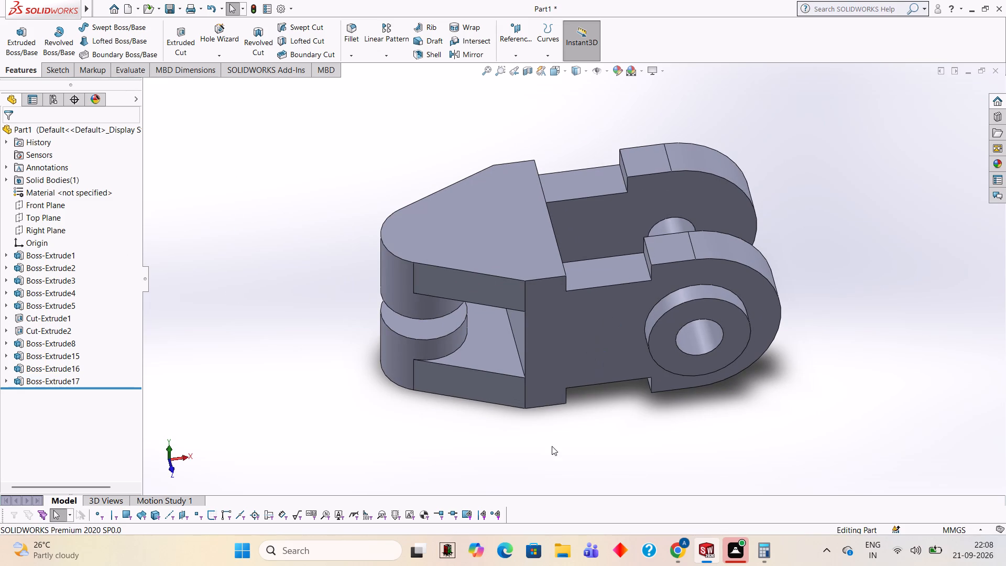
middle_click_drag(595, 449, 598, 359)
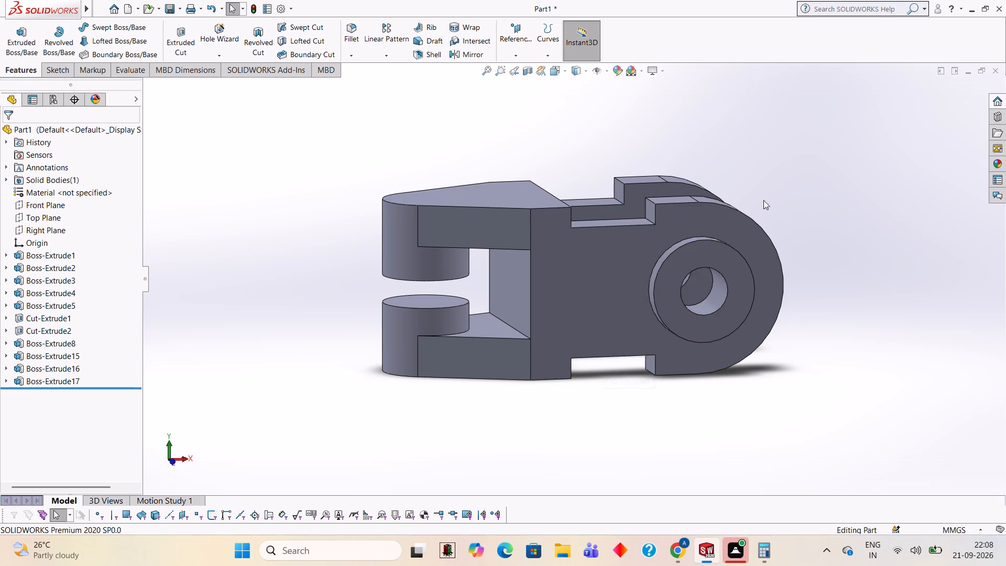
middle_click_drag(779, 185, 777, 392)
left_click(473, 285)
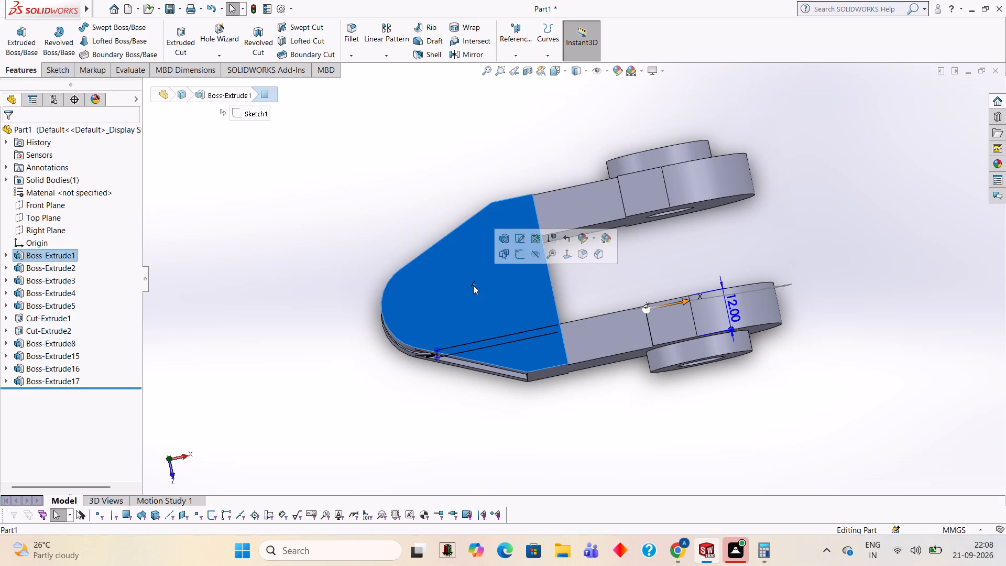
left_click(522, 256)
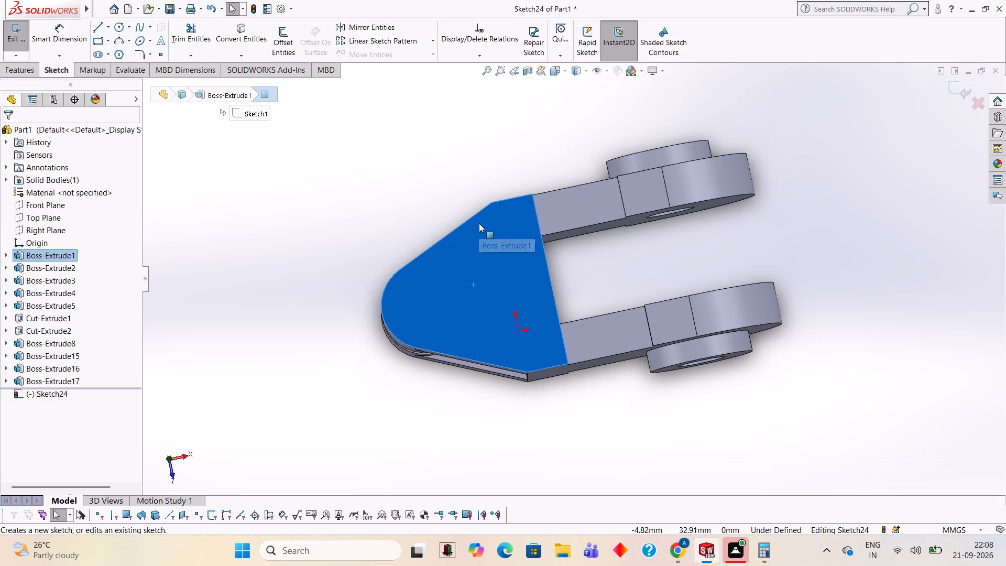
key("ctrl+8")
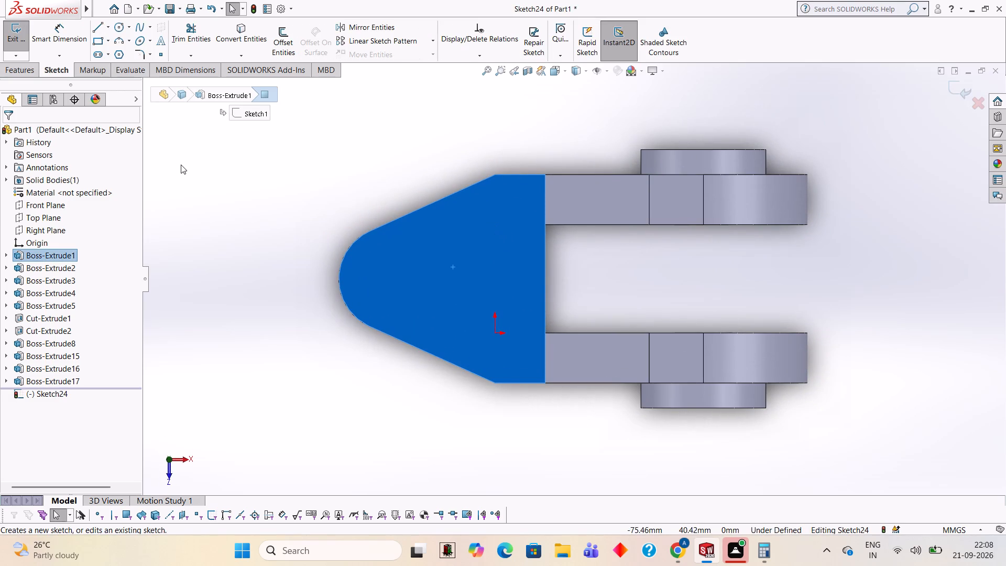
left_click(122, 26)
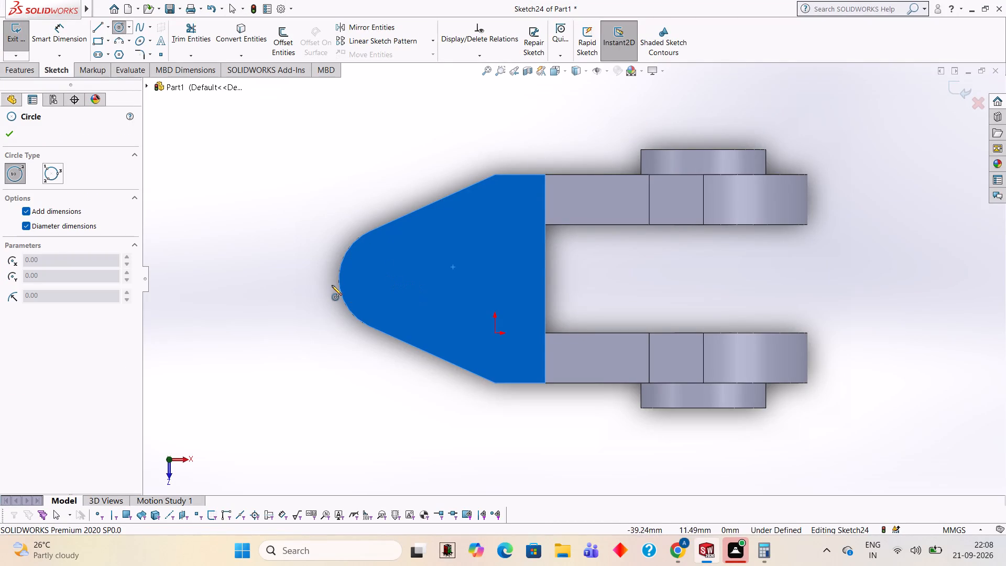
left_click(391, 276)
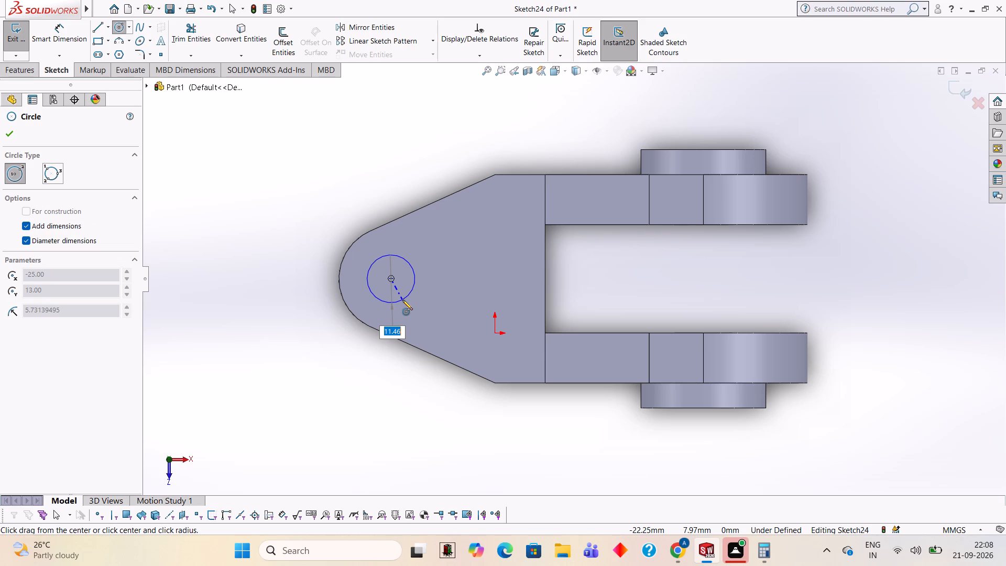
type("18")
key("Return")
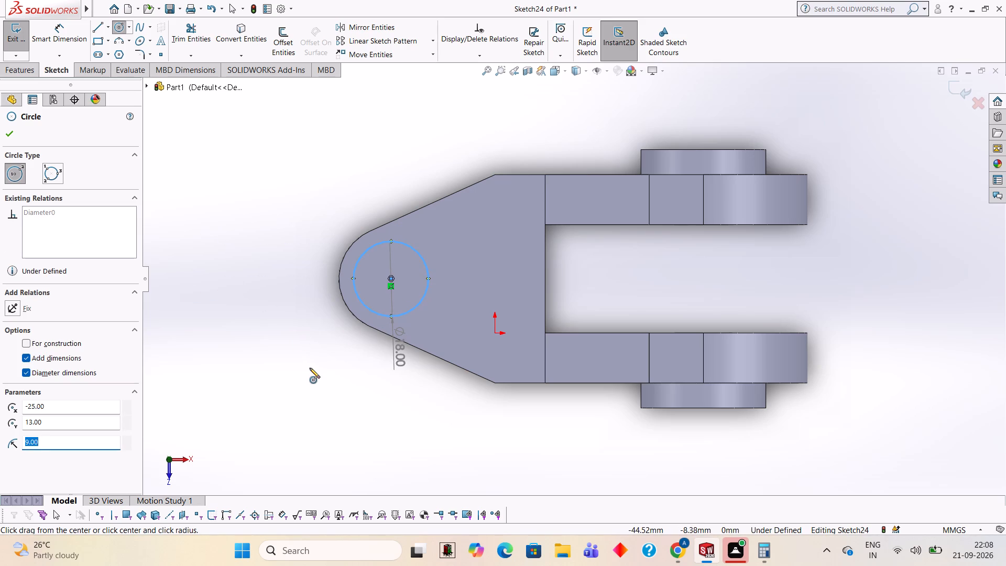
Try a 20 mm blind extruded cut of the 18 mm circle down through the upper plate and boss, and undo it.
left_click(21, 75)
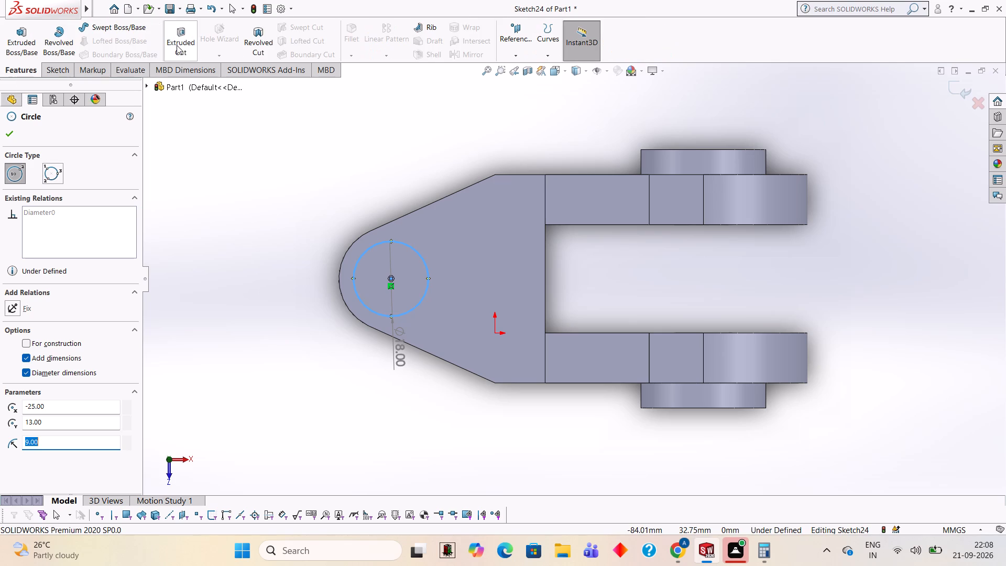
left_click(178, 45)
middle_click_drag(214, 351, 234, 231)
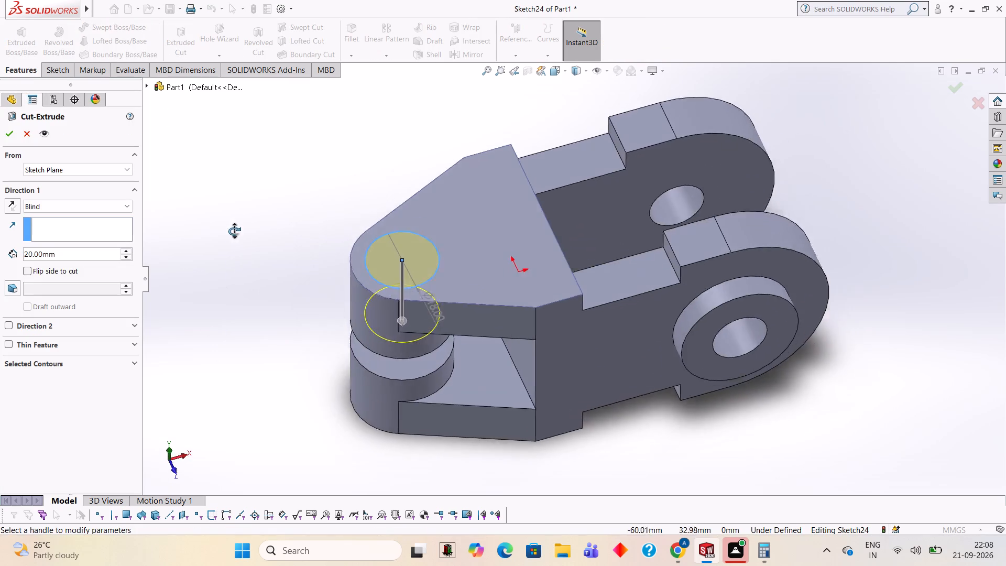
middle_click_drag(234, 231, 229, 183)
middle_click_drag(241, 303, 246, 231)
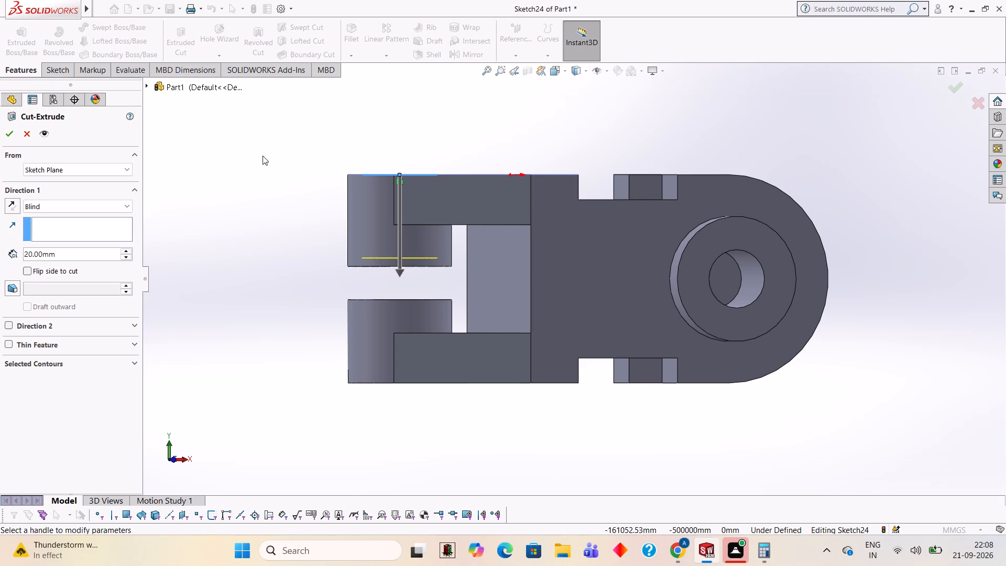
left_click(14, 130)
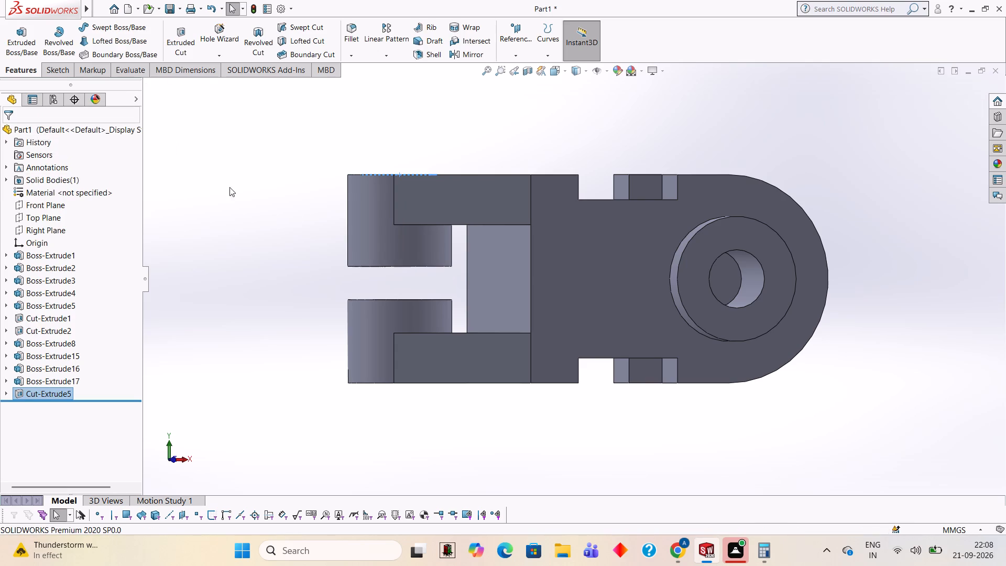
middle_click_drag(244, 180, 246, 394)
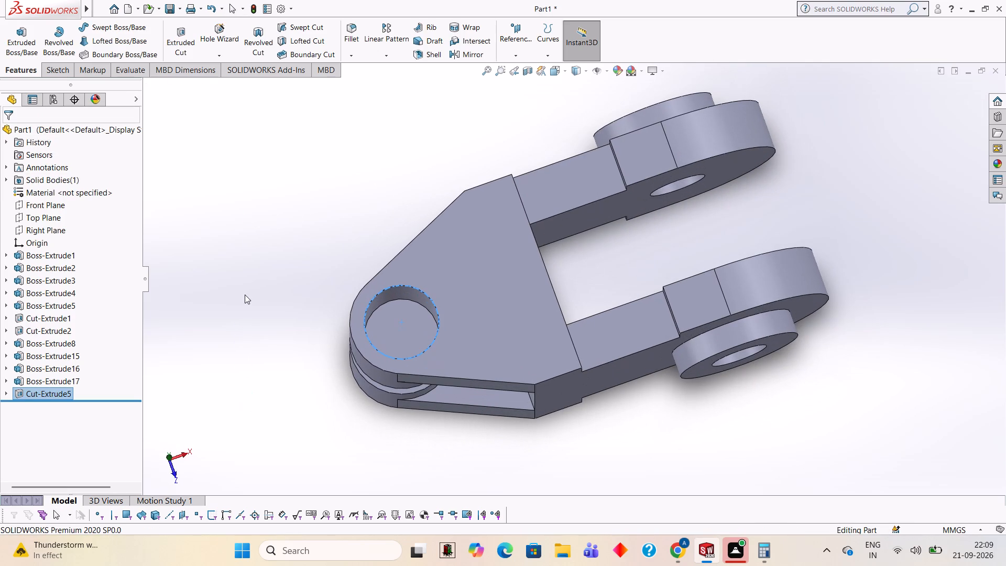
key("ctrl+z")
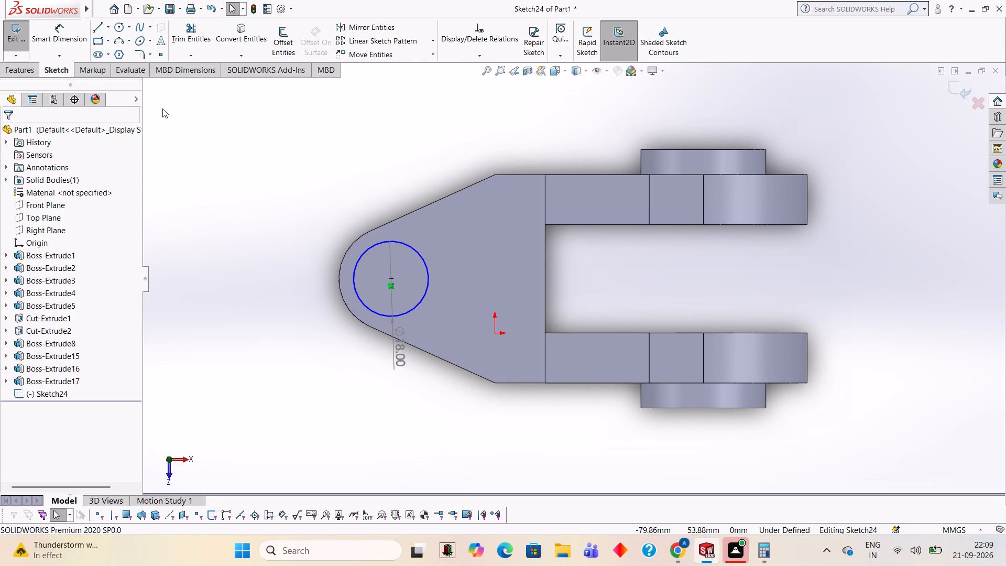
Cut the 18 mm circle as a blind extruded cut 22 mm deep, down through the upper plate and its boss.
left_click(30, 72)
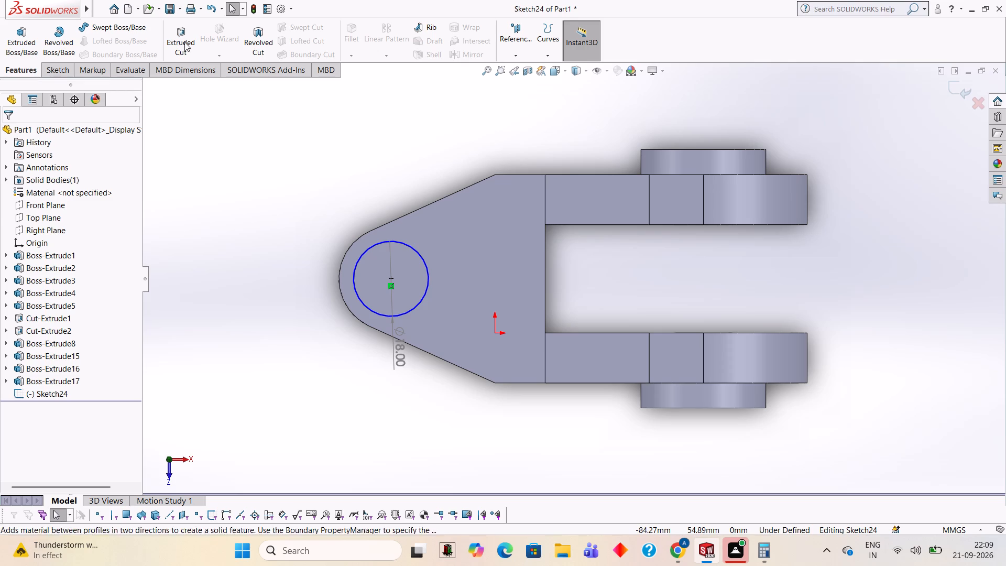
middle_click_drag(276, 262, 298, 224)
middle_click_drag(303, 304, 301, 252)
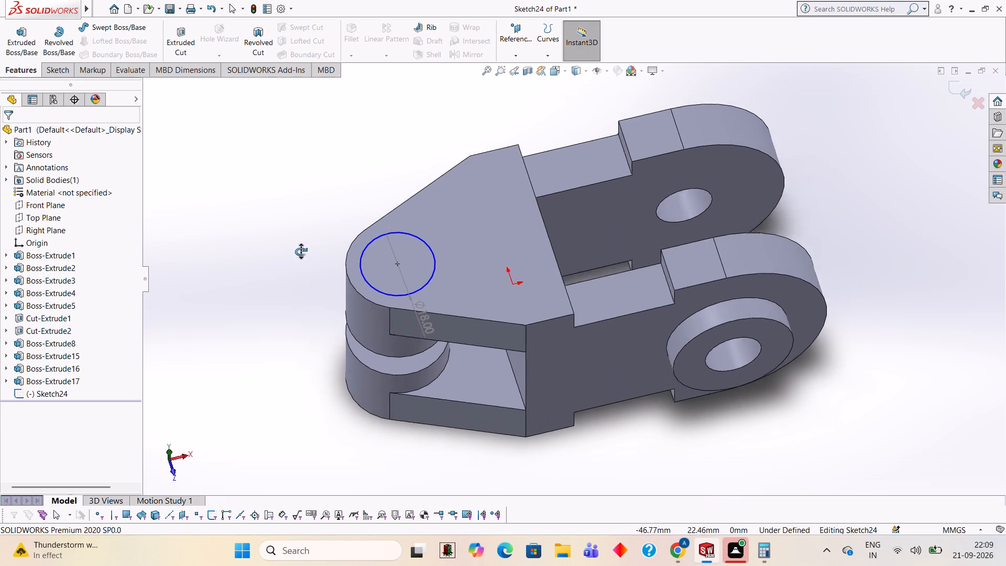
middle_click_drag(301, 252, 304, 243)
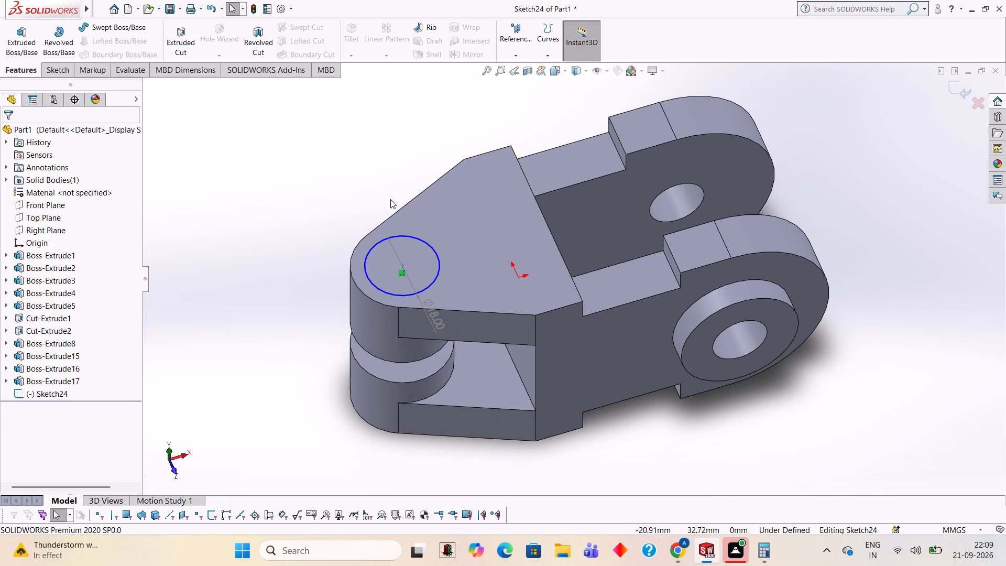
middle_click_drag(391, 199, 373, 300)
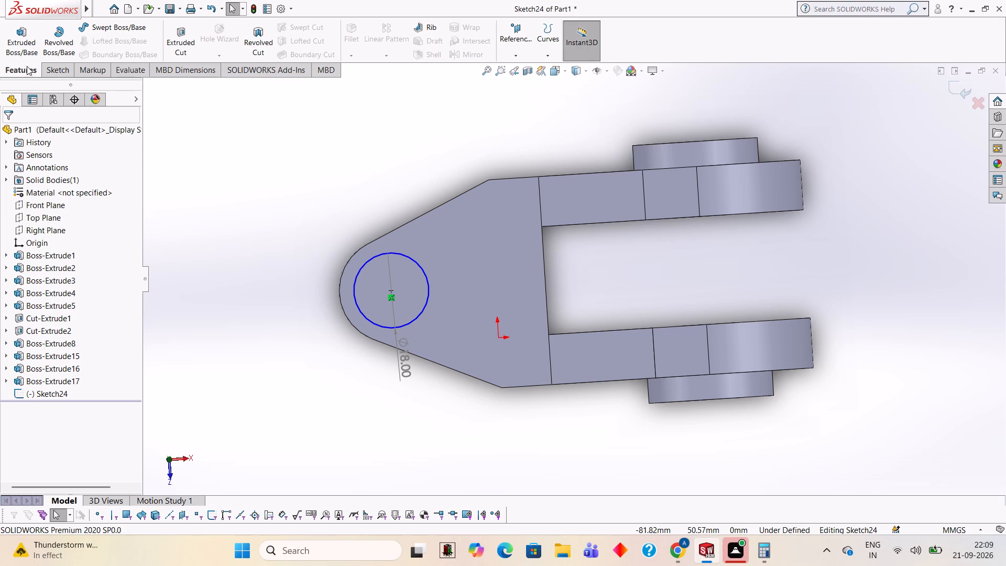
left_click(177, 50)
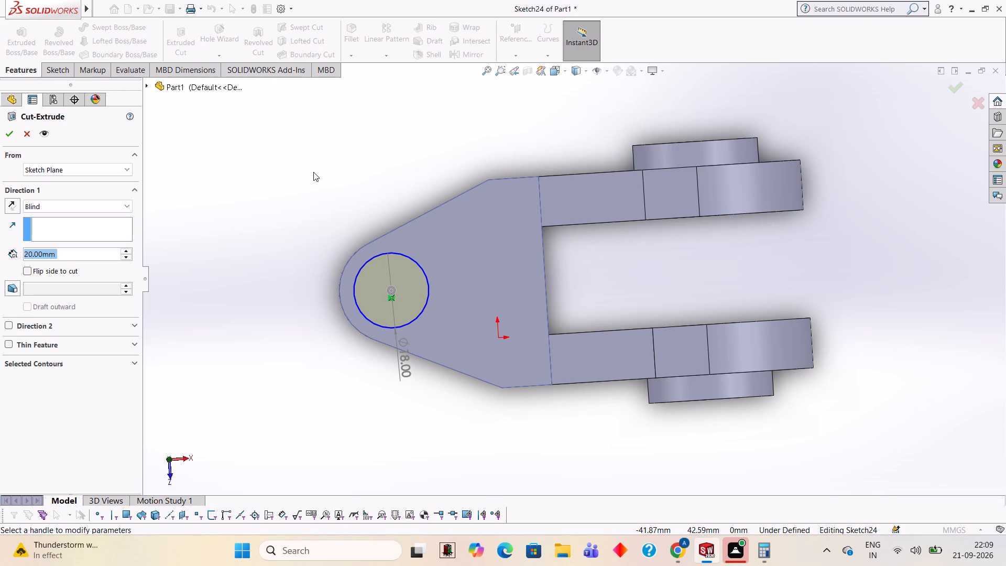
left_click(347, 186)
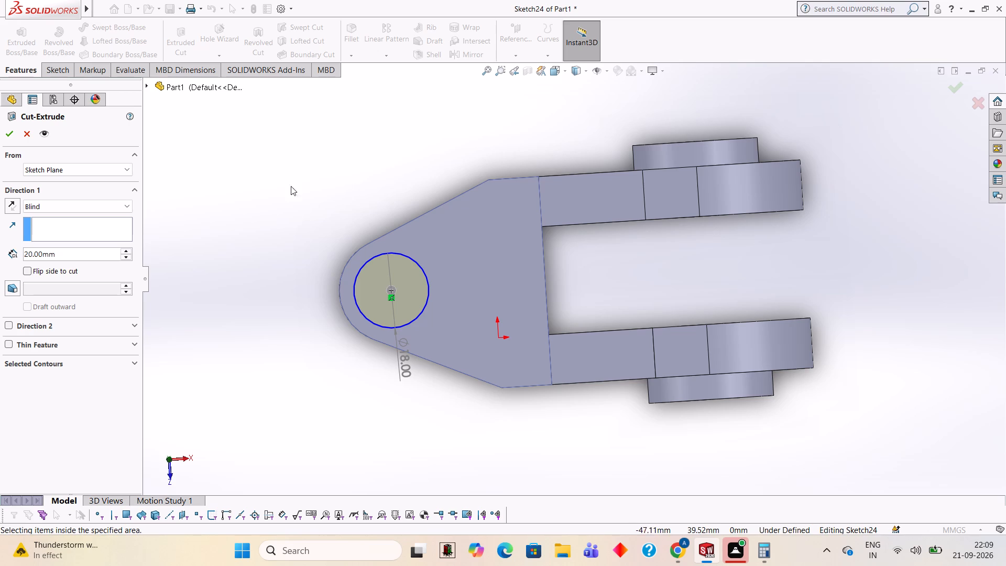
left_click(91, 254)
key("BackSpace")
key("BackSpace")
key("BackSpace")
key("BackSpace")
key("BackSpace")
key("BackSpace")
key("BackSpace")
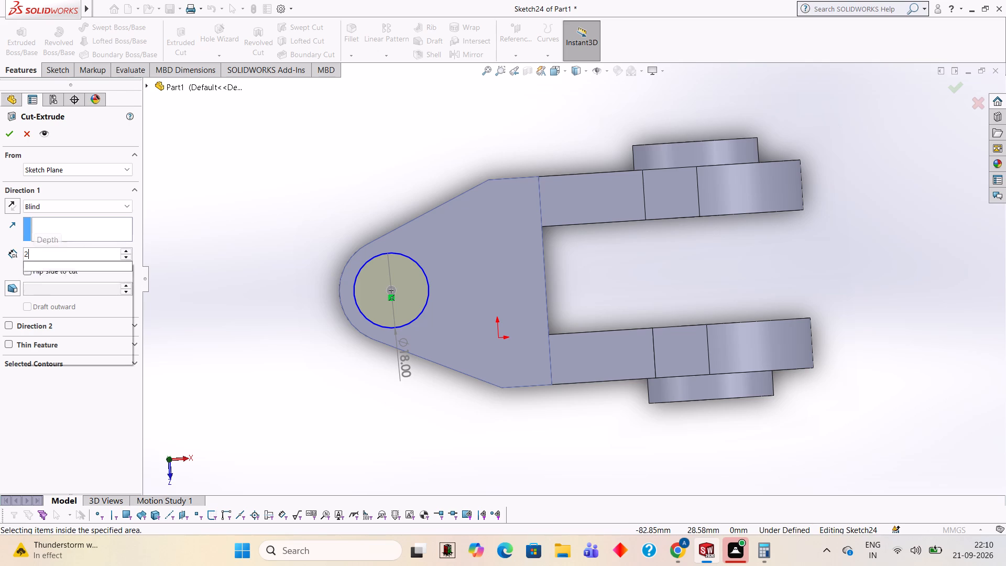
type("22")
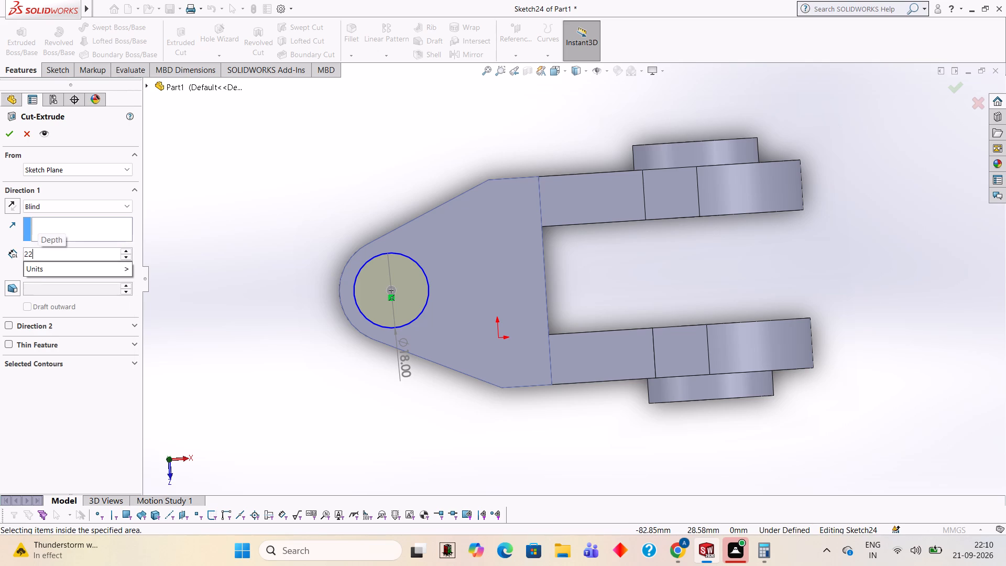
key("Return")
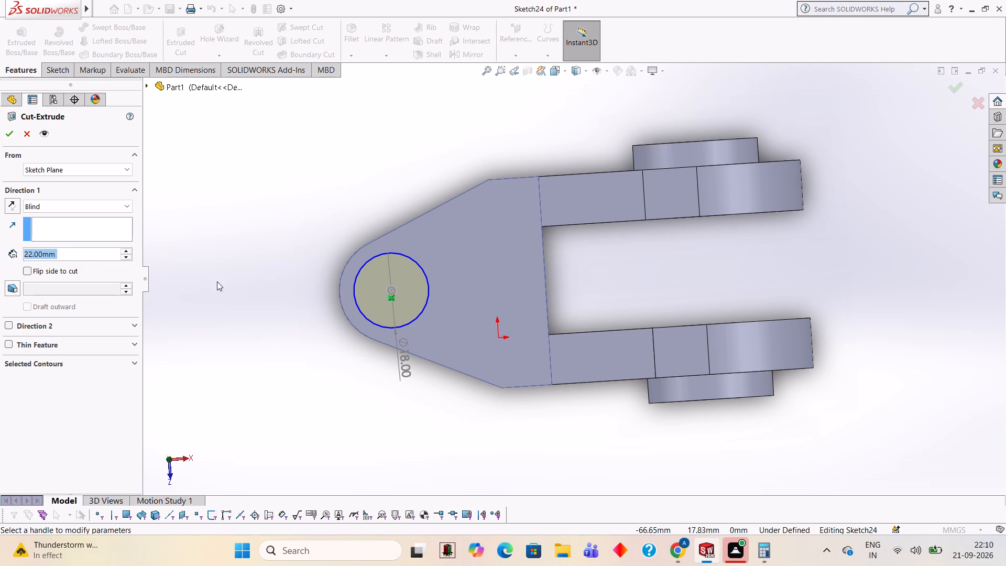
middle_click_drag(217, 282, 246, 203)
middle_click_drag(253, 345, 255, 190)
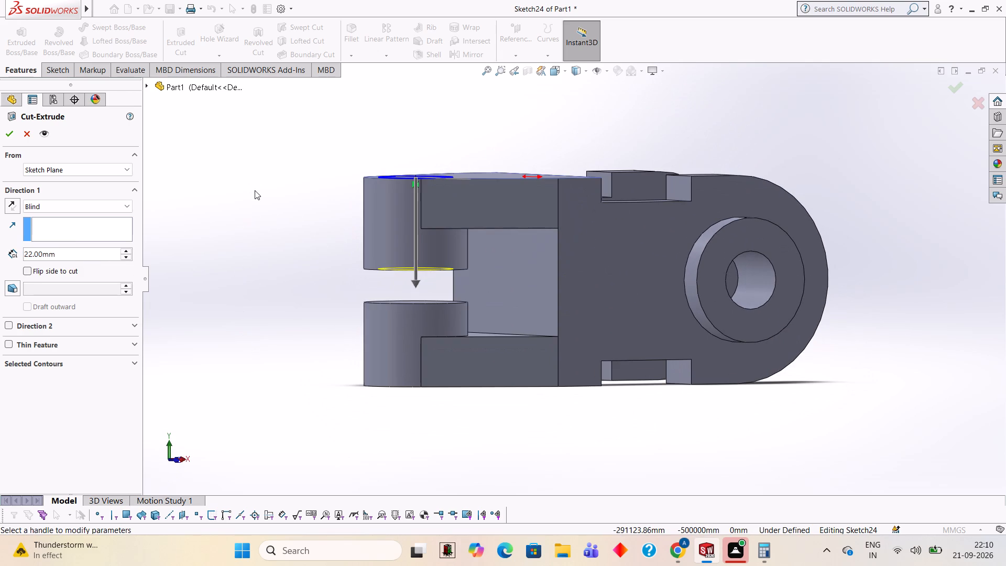
middle_click_drag(263, 267, 261, 216)
middle_click_drag(278, 206, 276, 225)
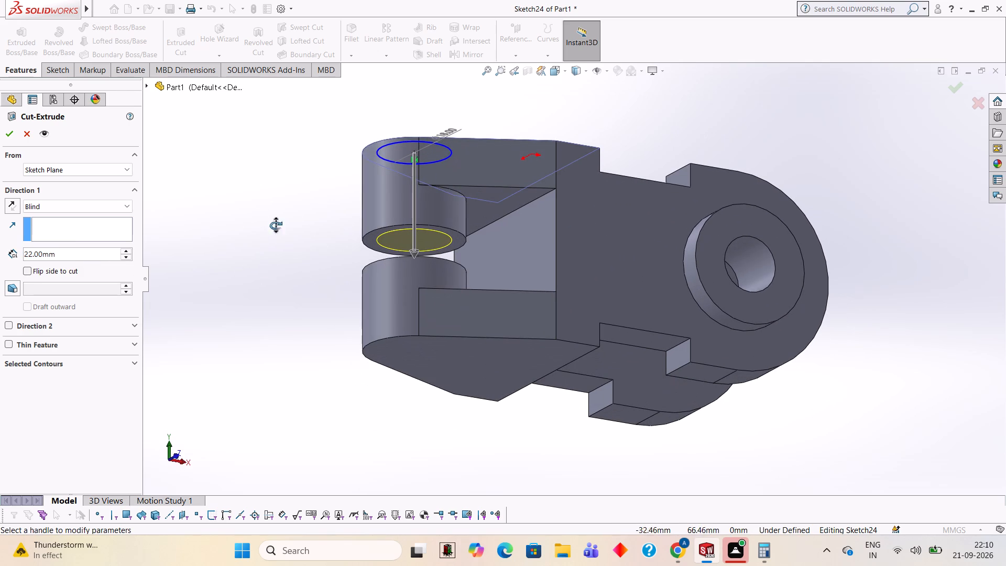
middle_click_drag(276, 225, 258, 268)
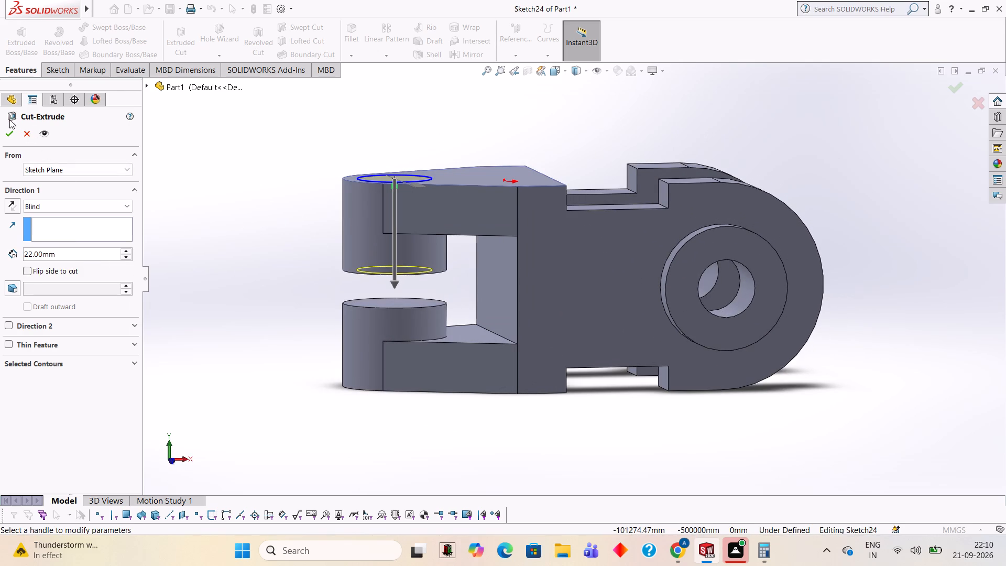
left_click(7, 126)
Sketch an 18 mm diameter circle on the lower tapered plate's bottom face, centred on its rounded end.
middle_click_drag(292, 222, 276, 293)
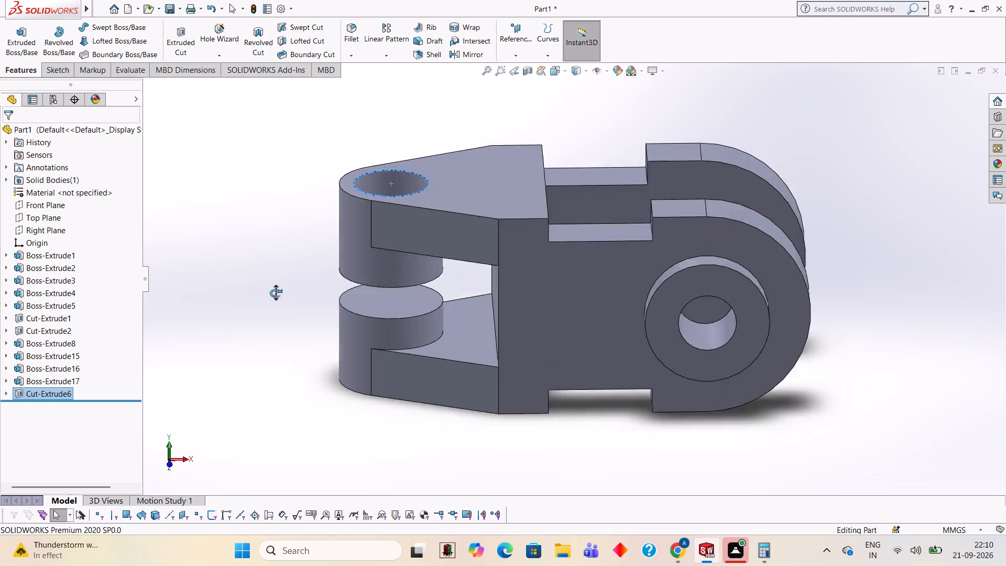
middle_click_drag(276, 293, 272, 225)
middle_click_drag(264, 318, 267, 233)
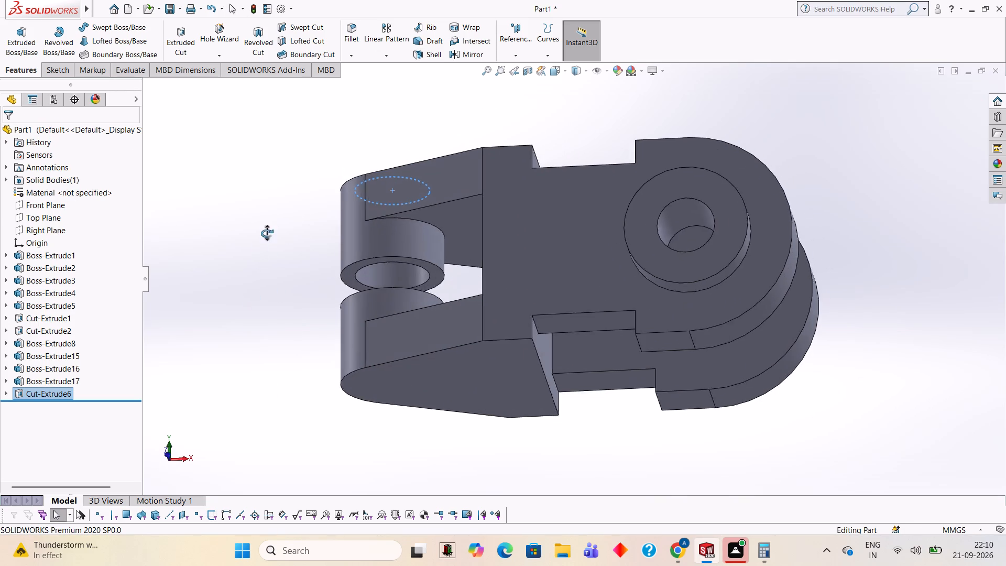
middle_click_drag(267, 233, 267, 233)
middle_click_drag(267, 399, 283, 242)
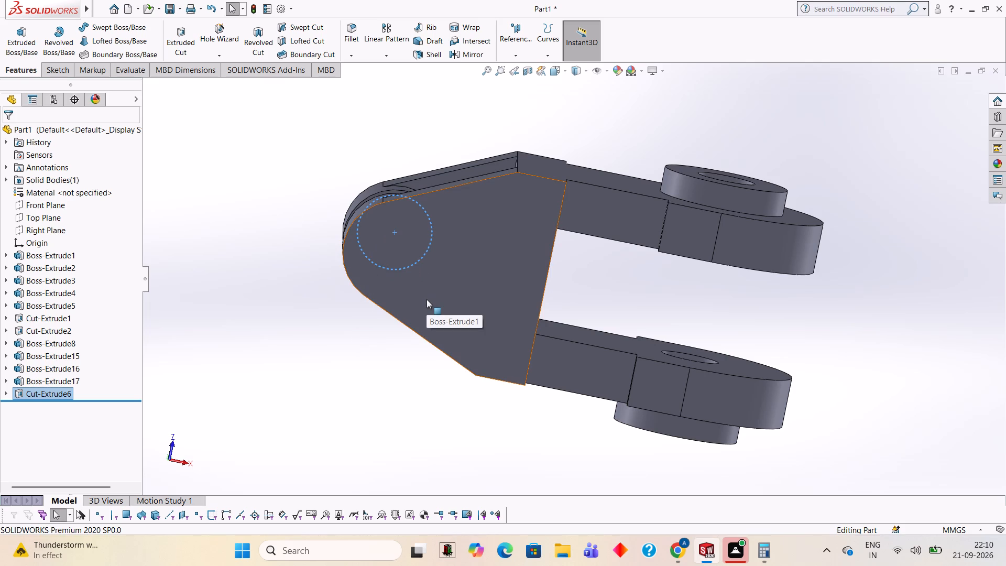
left_click(457, 264)
left_click(501, 235)
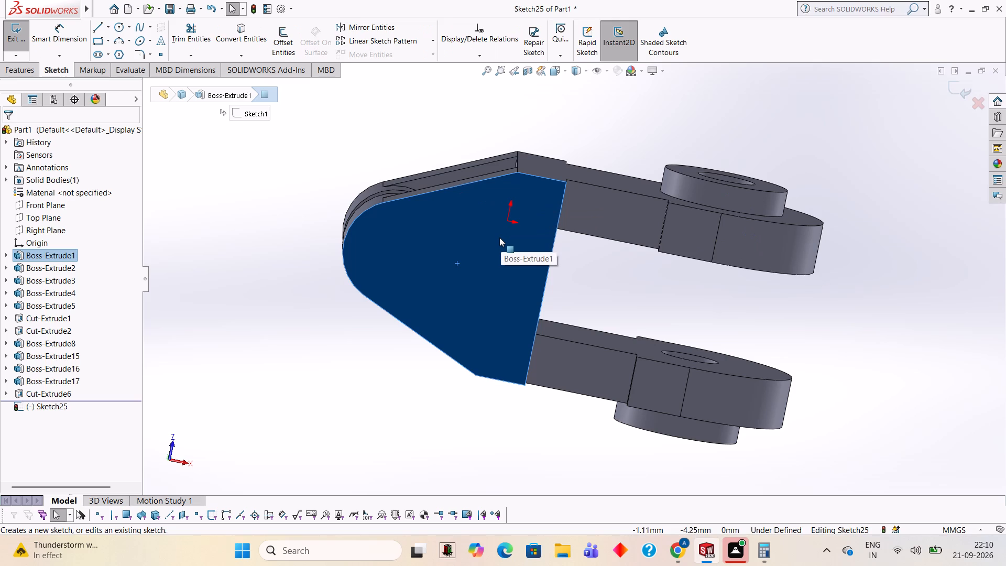
key("ctrl+8")
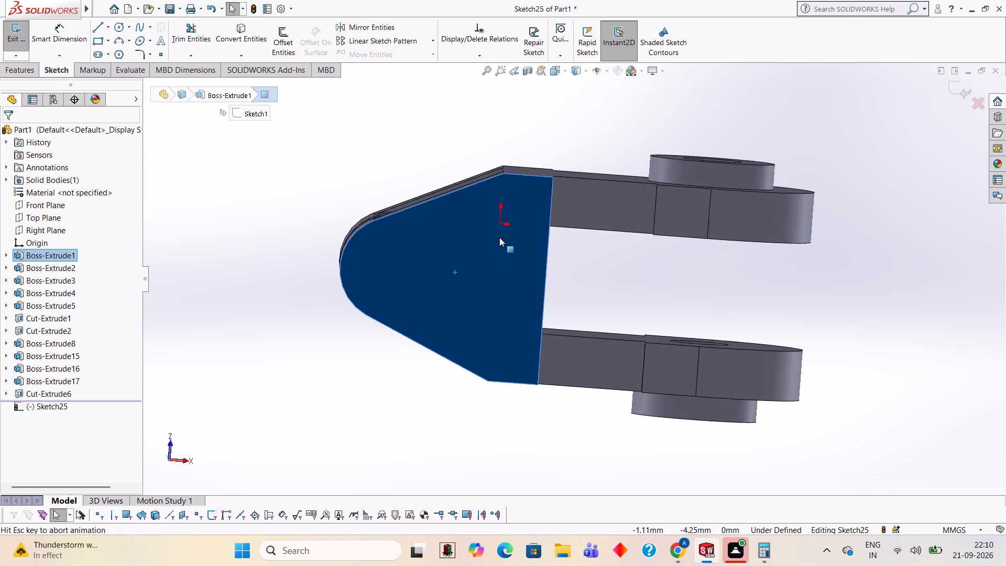
left_click(117, 26)
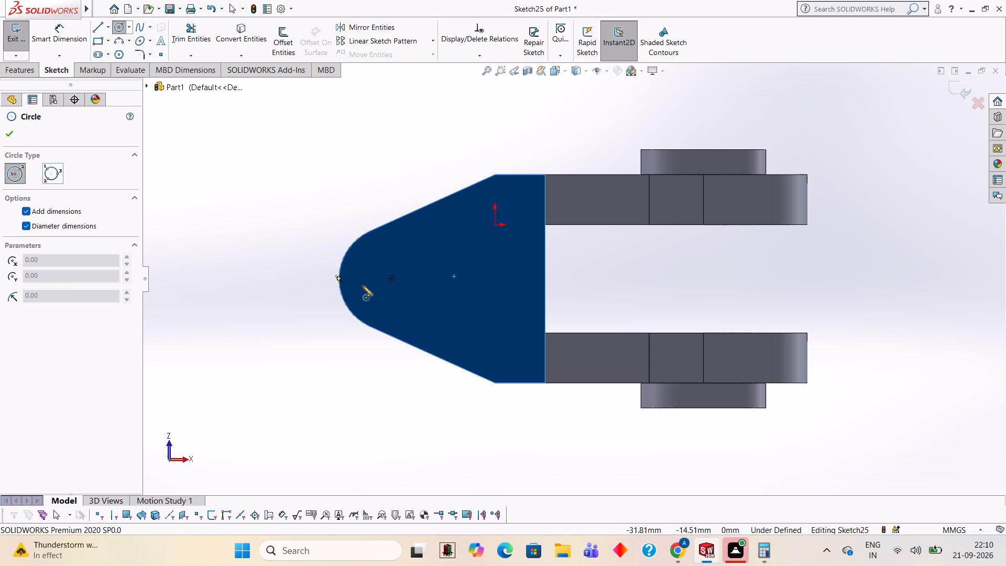
left_click(391, 280)
type("18")
key("Return")
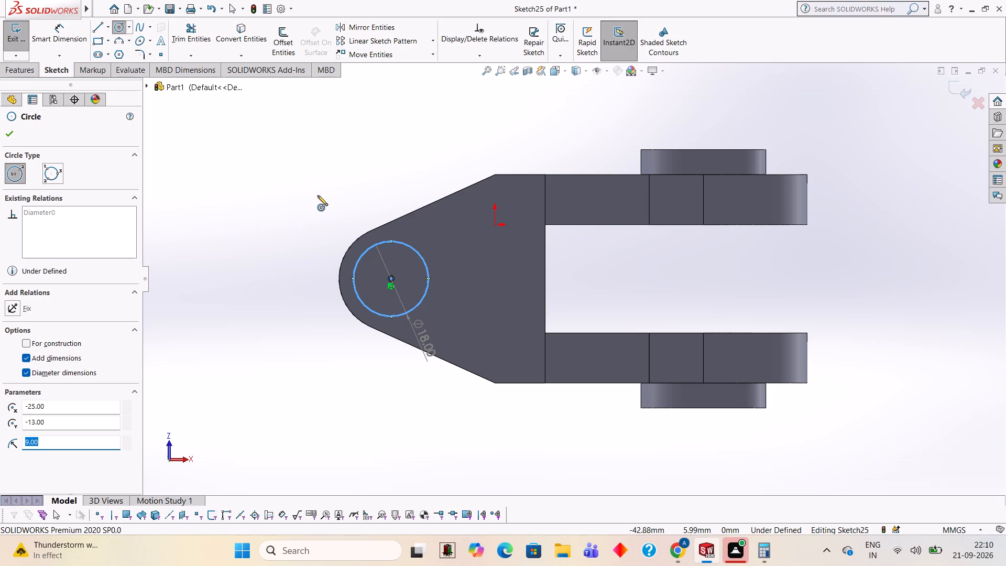
middle_click_drag(320, 195, 303, 332)
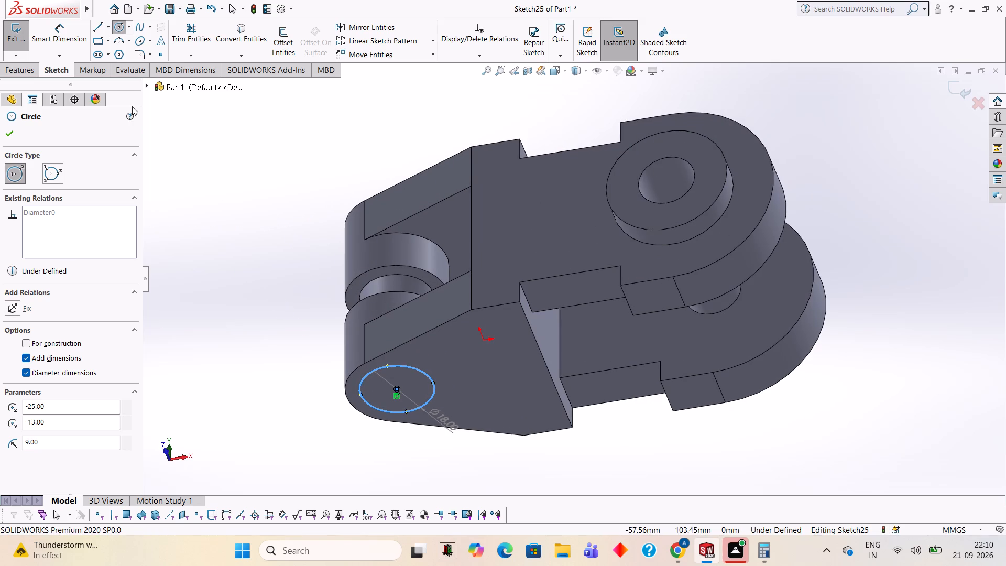
Cut the 18 mm circle as a blind extruded cut 22 mm deep, up through the lower plate and its boss.
left_click(34, 71)
left_click(194, 41)
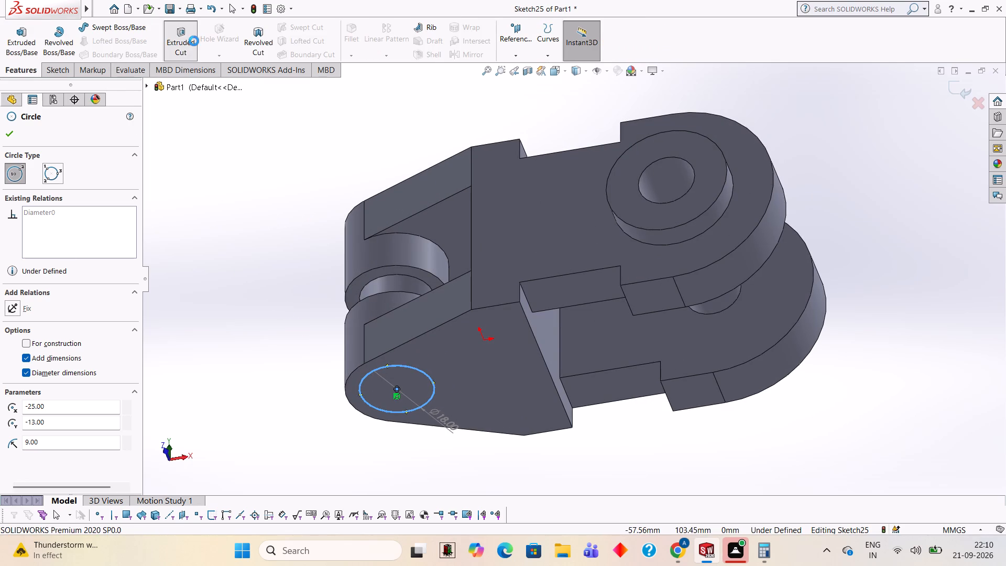
middle_click_drag(311, 235, 297, 361)
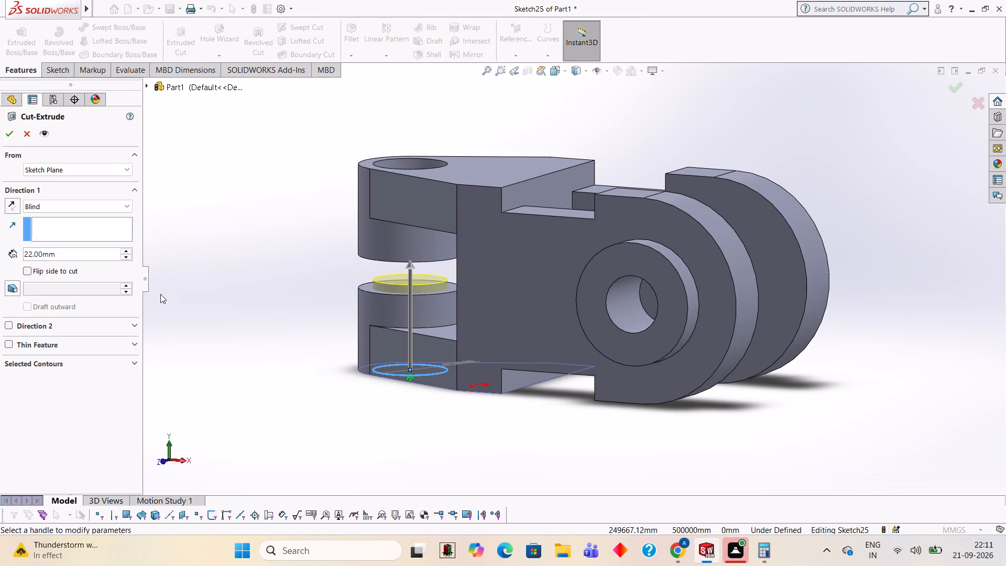
left_click(13, 134)
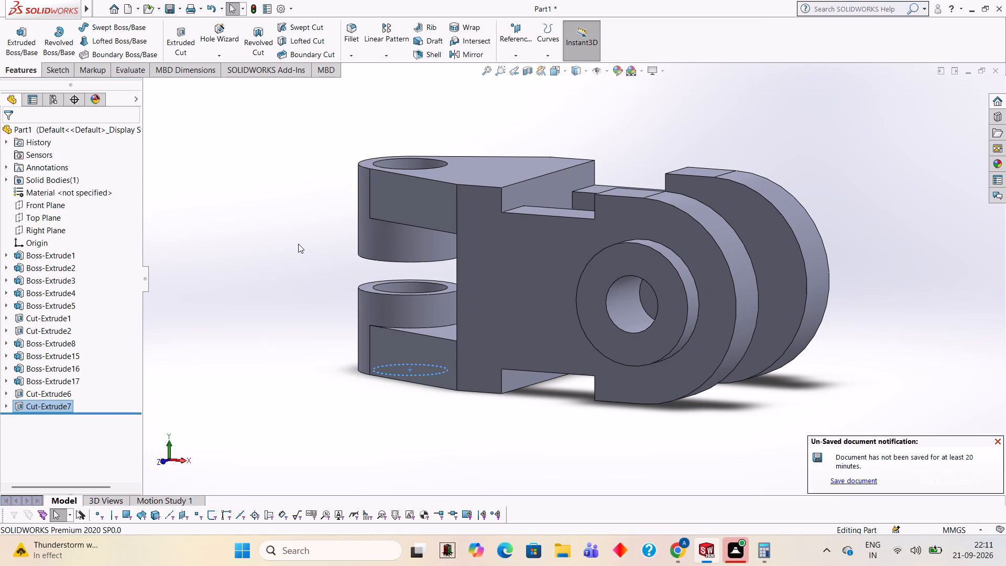
left_click(298, 244)
Examine the part from several angles, checking the holes through both tapered plates and bosses and the overall shape.
middle_click_drag(274, 242, 325, 254)
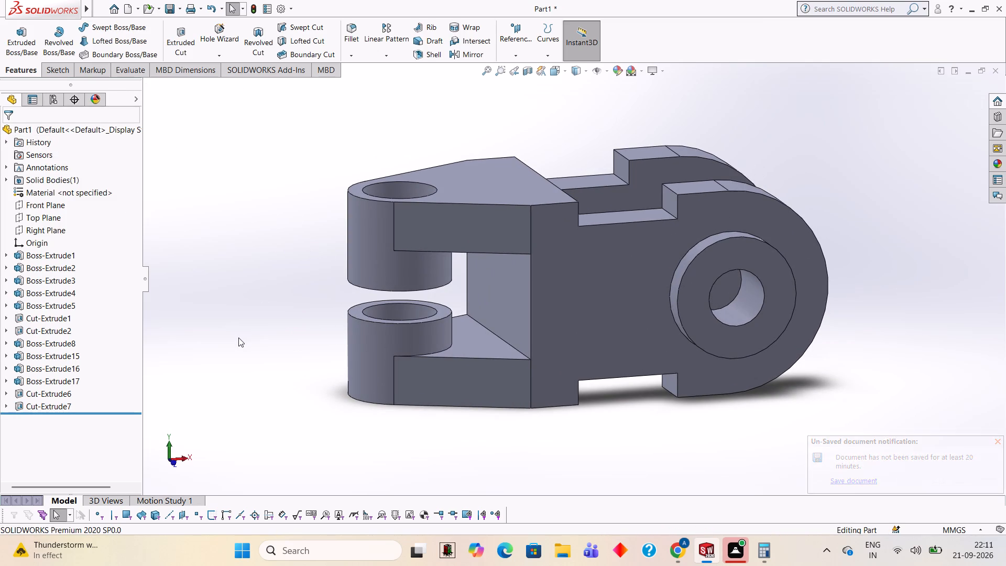
scroll(389, 287, "up", 2)
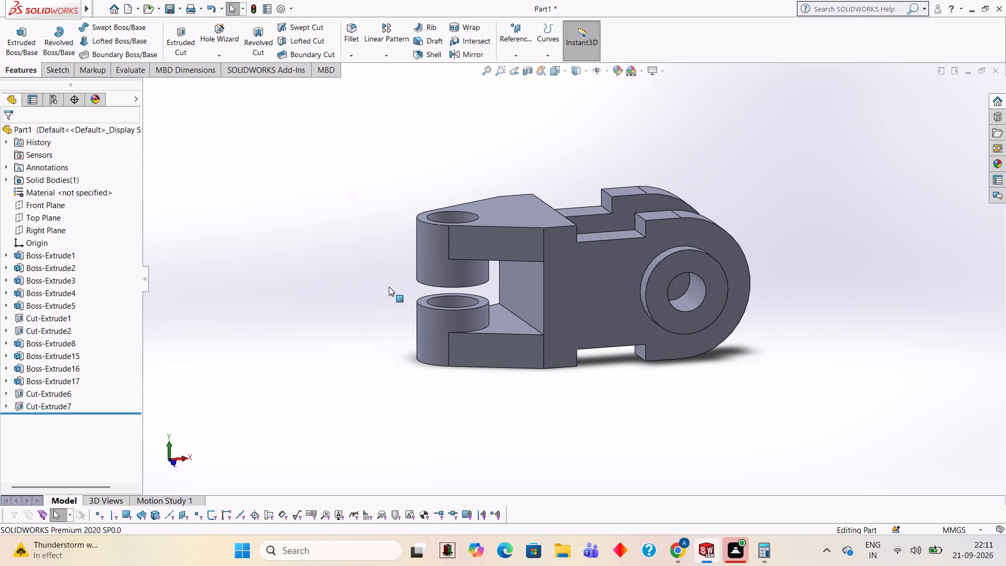
middle_click_drag(477, 407, 516, 432)
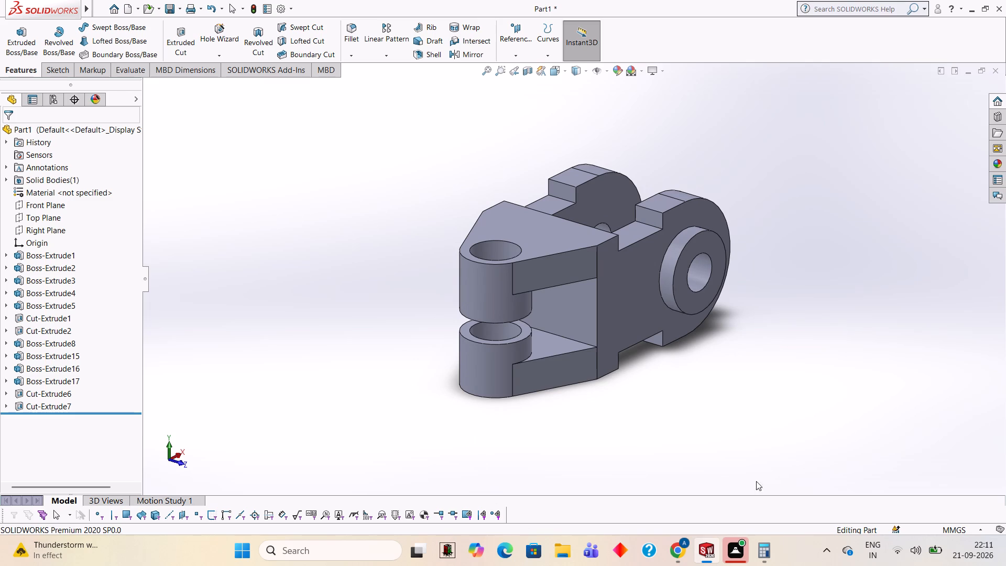
middle_click_drag(904, 290, 889, 290)
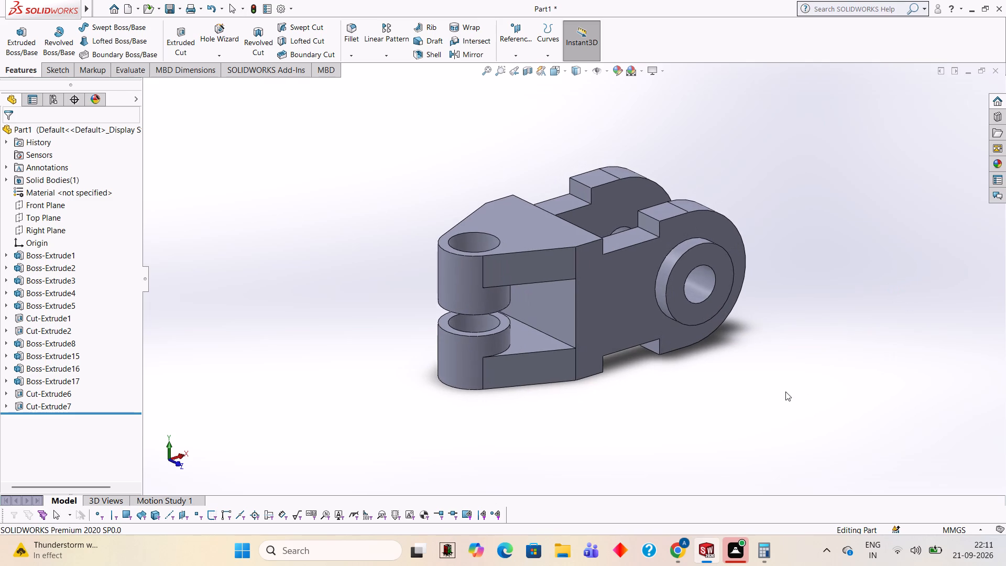
middle_click_drag(785, 391, 788, 356)
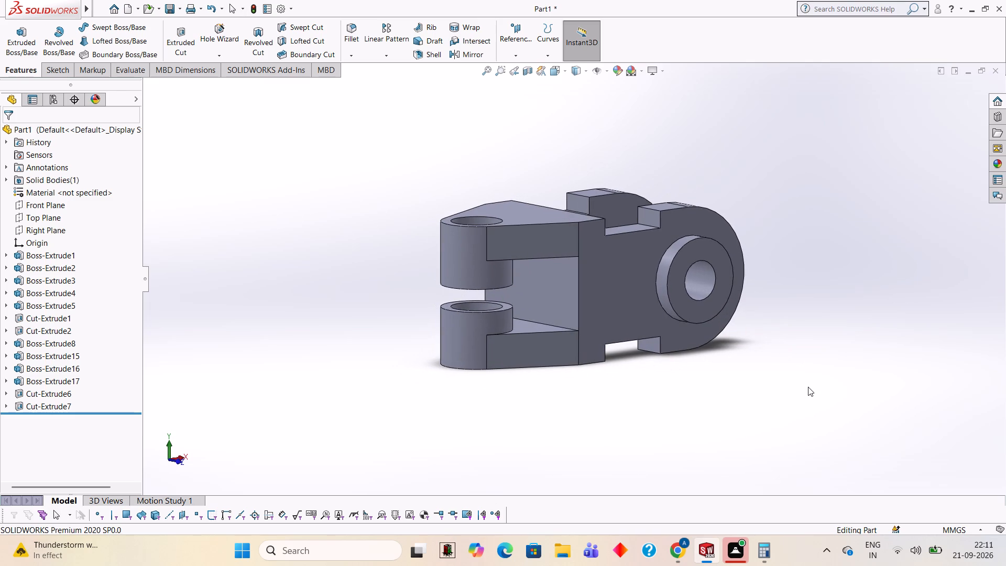
left_click(807, 387)
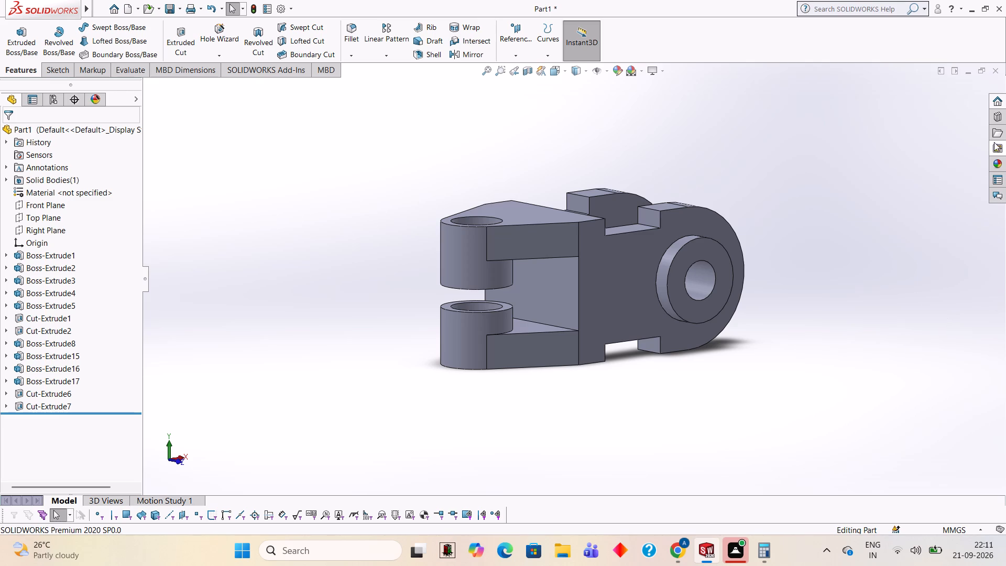
left_click(846, 178)
left_click(780, 151)
middle_click_drag(782, 176, 763, 331)
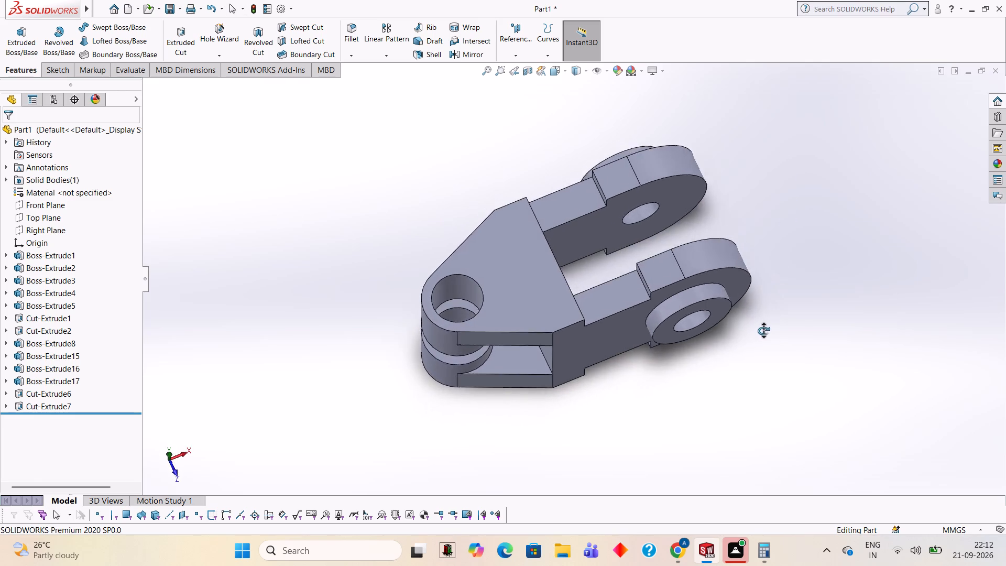
middle_click_drag(763, 331, 770, 194)
scroll(770, 194, "up", 1)
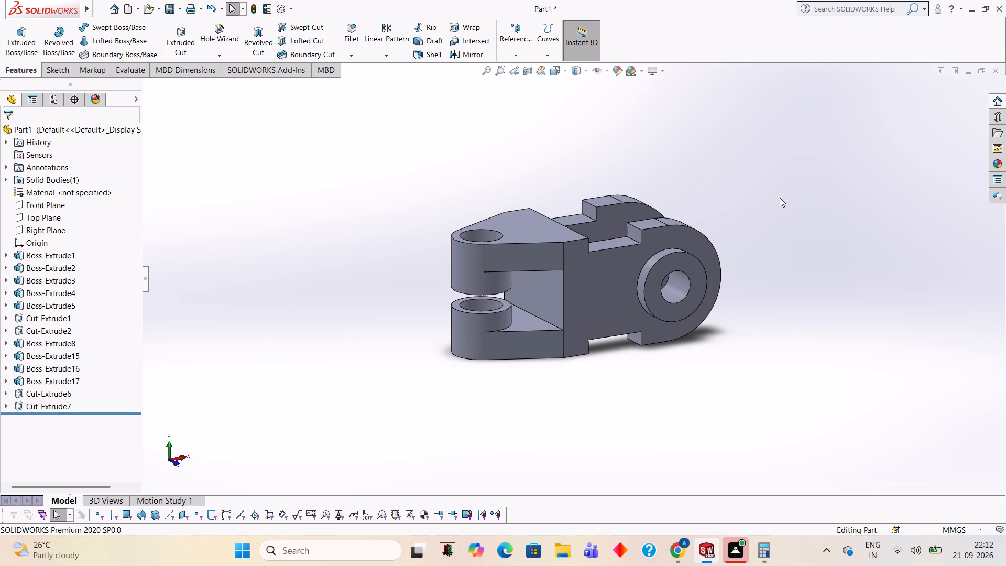
middle_click_drag(687, 364, 700, 307)
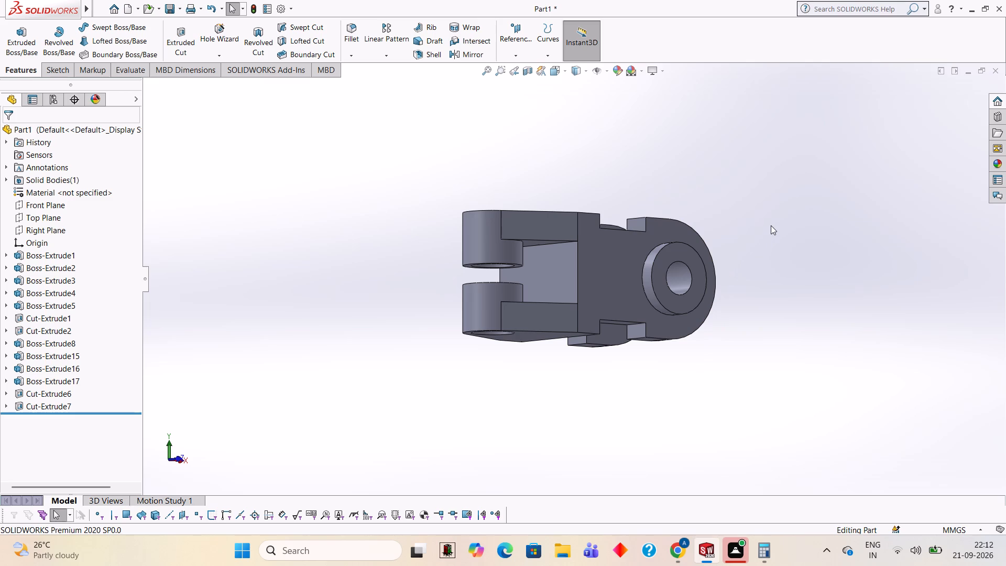
middle_click_drag(796, 198, 778, 299)
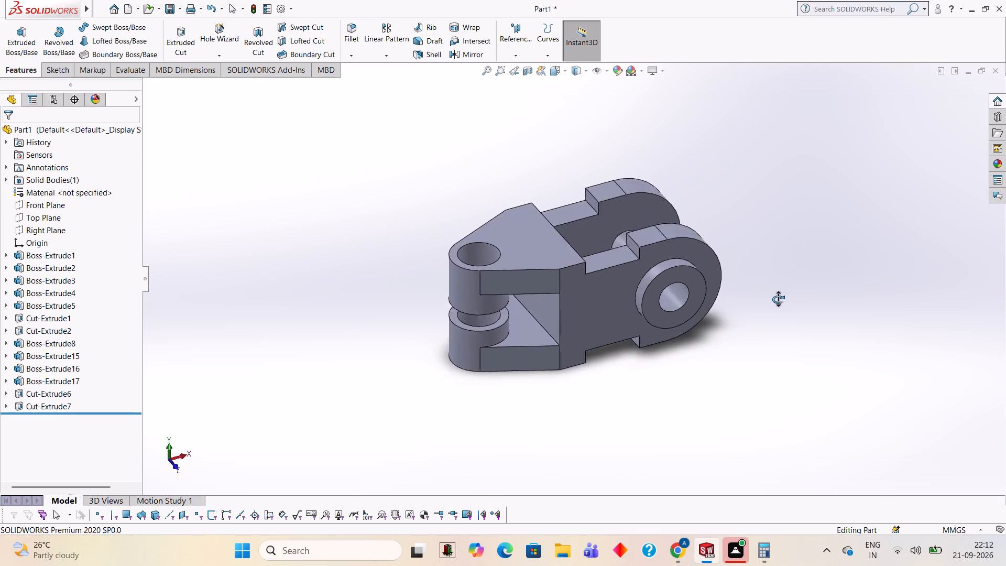
middle_click_drag(778, 299, 779, 264)
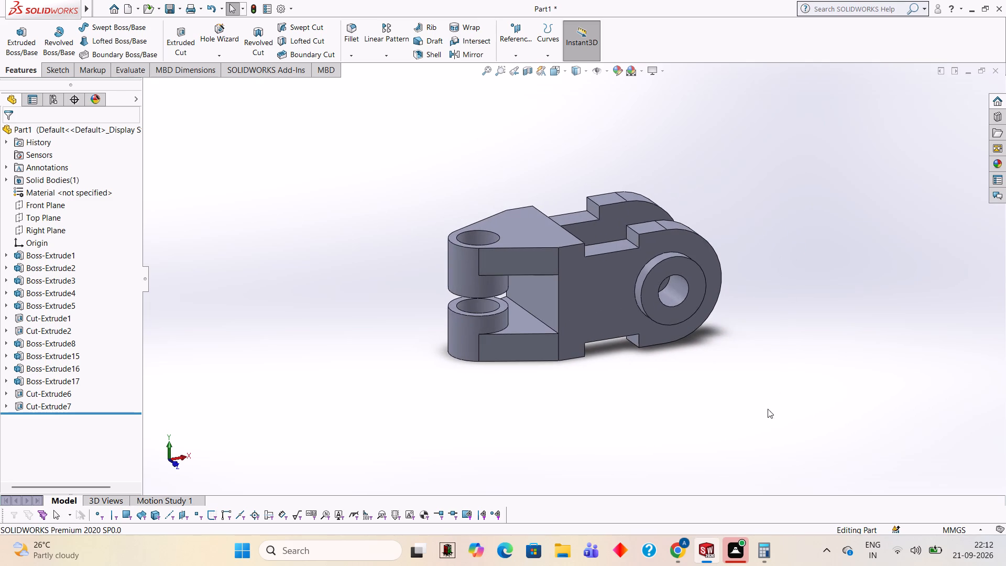
left_click(749, 418)
middle_click_drag(770, 368, 775, 353)
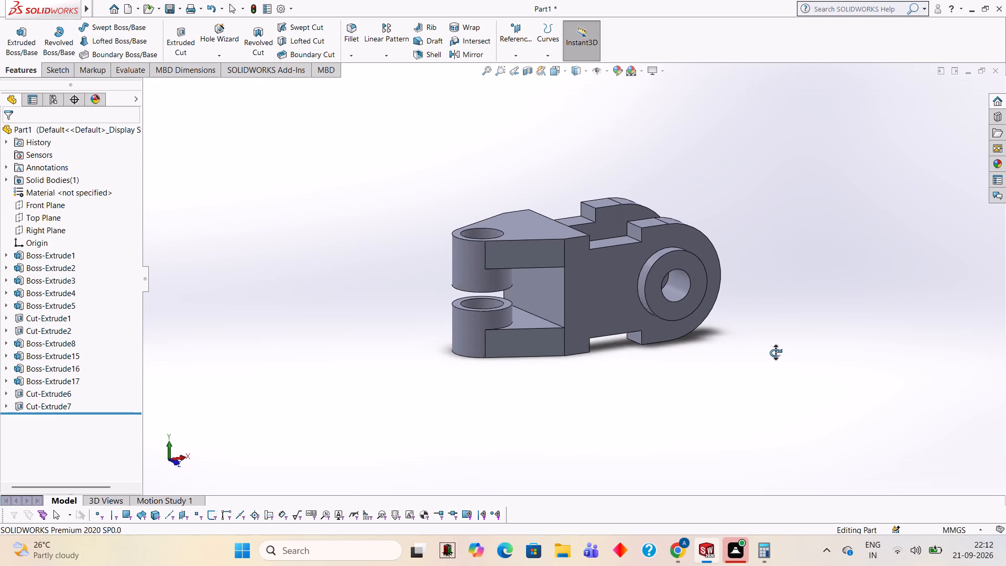
middle_click_drag(775, 353, 774, 322)
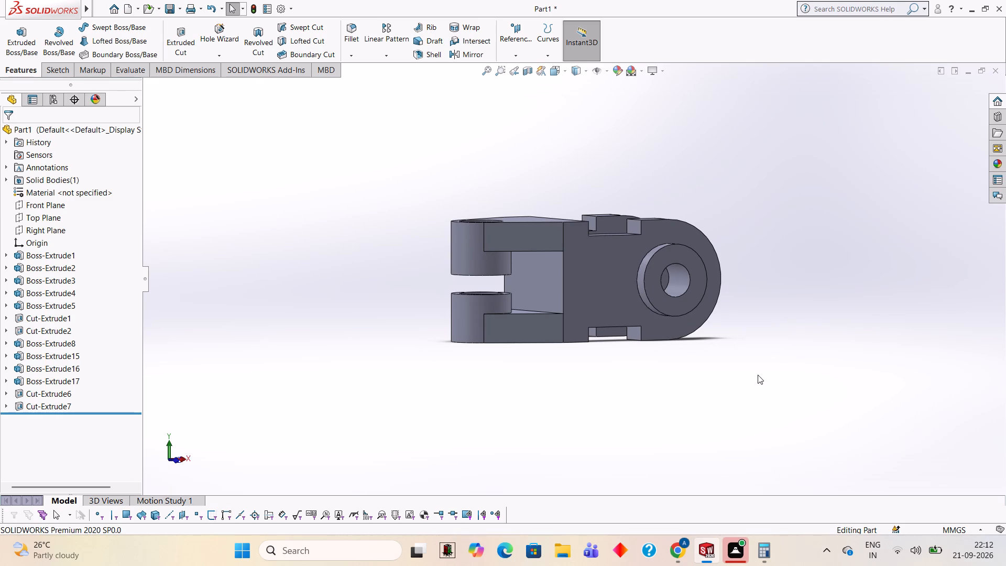
middle_click_drag(816, 225, 788, 324)
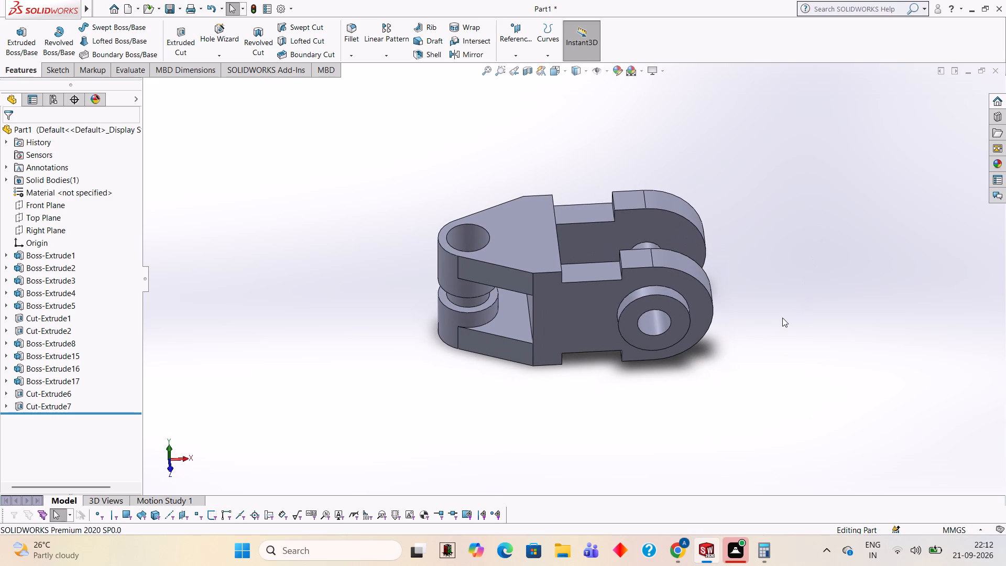
middle_click_drag(772, 365, 800, 367)
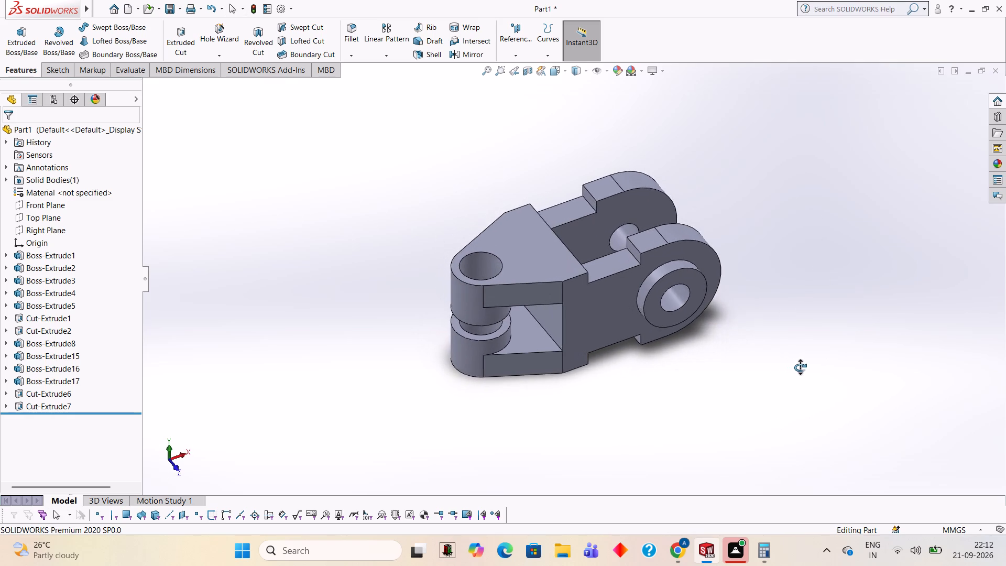
middle_click_drag(800, 367, 802, 321)
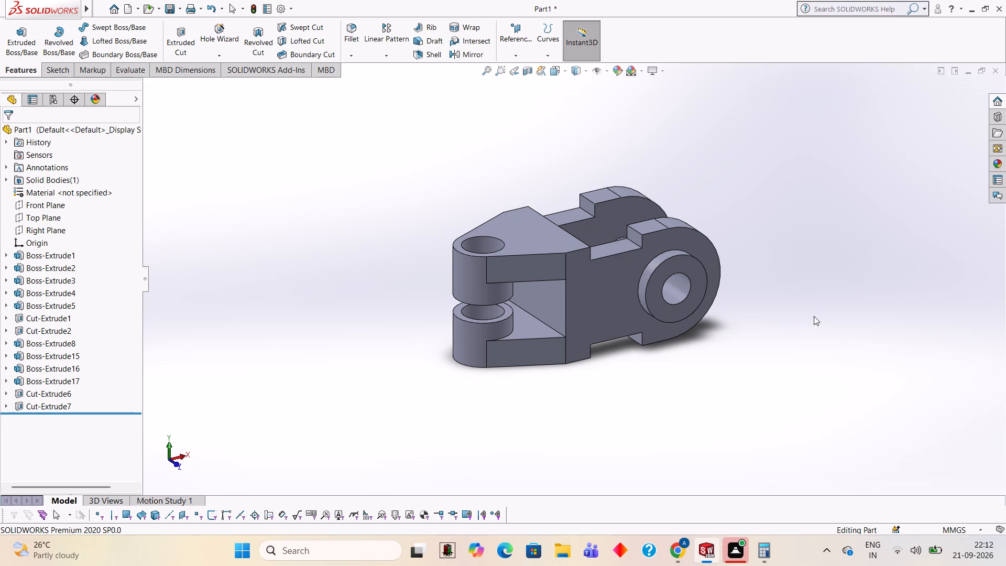
middle_click_drag(762, 392, 765, 336)
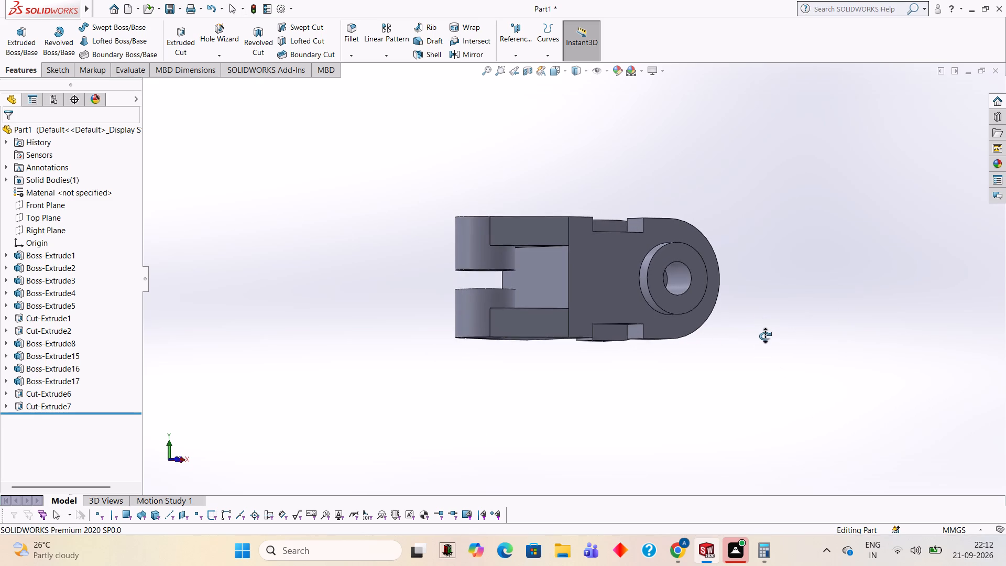
middle_click_drag(765, 336, 765, 338)
left_click(825, 292)
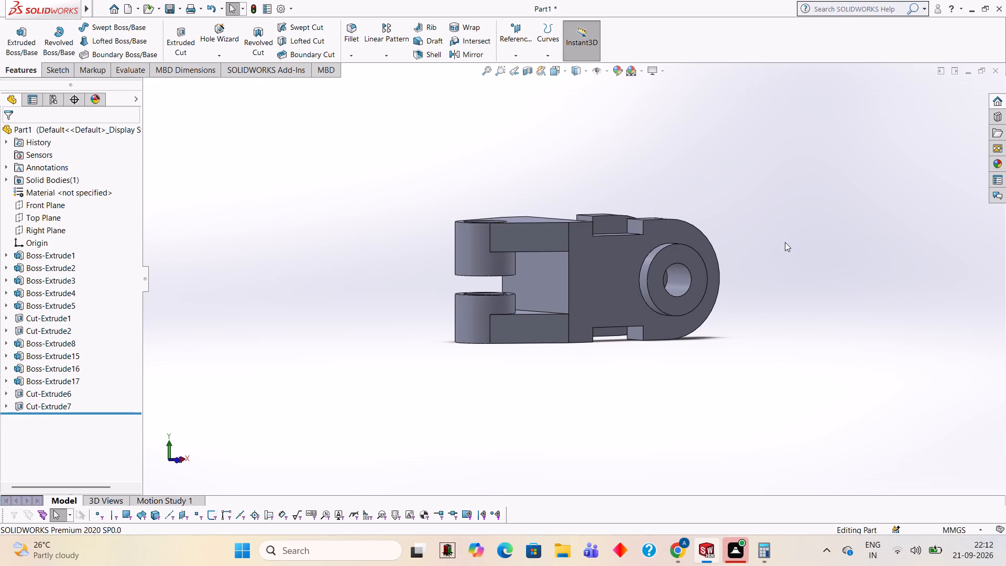
middle_click_drag(817, 212, 764, 286)
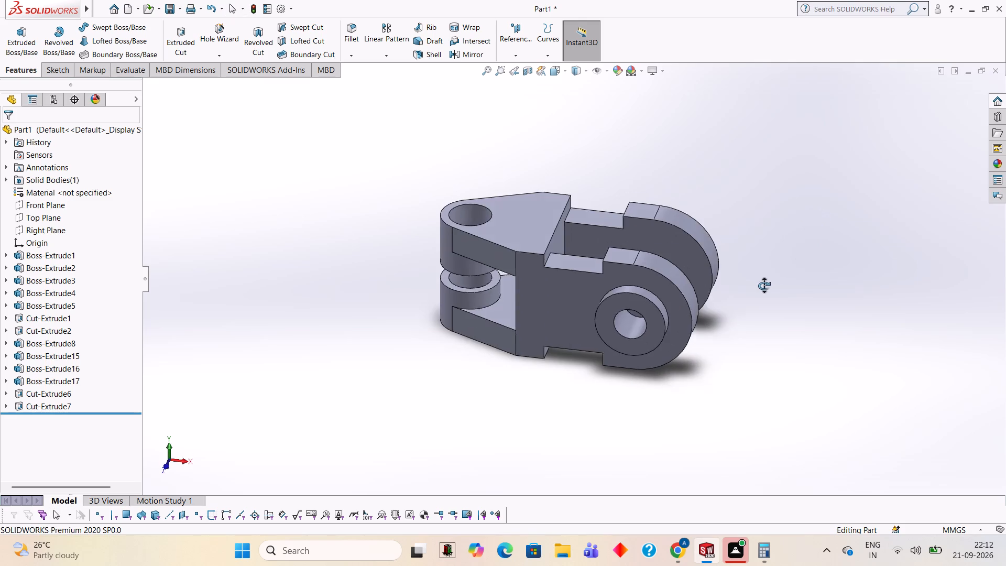
middle_click_drag(764, 286, 762, 286)
middle_click_drag(764, 287, 817, 291)
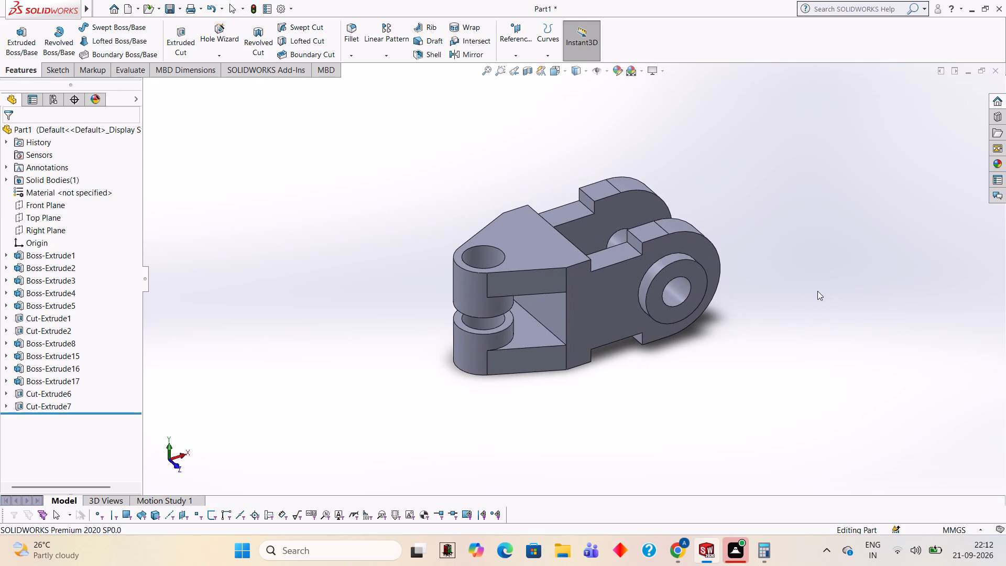
Apply the Yellow appearance from the Solid category to the whole part.
left_click(1005, 159)
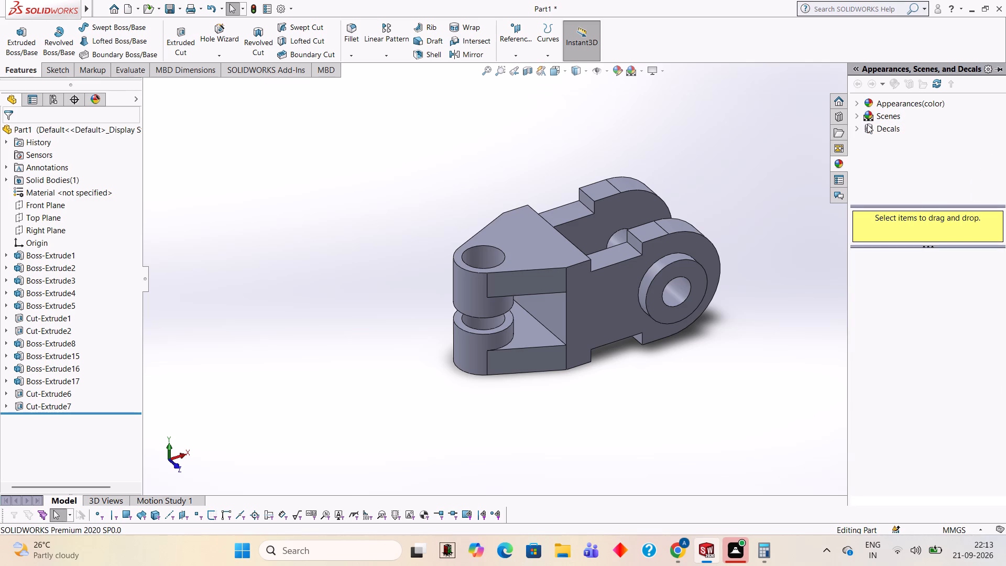
left_click(859, 102)
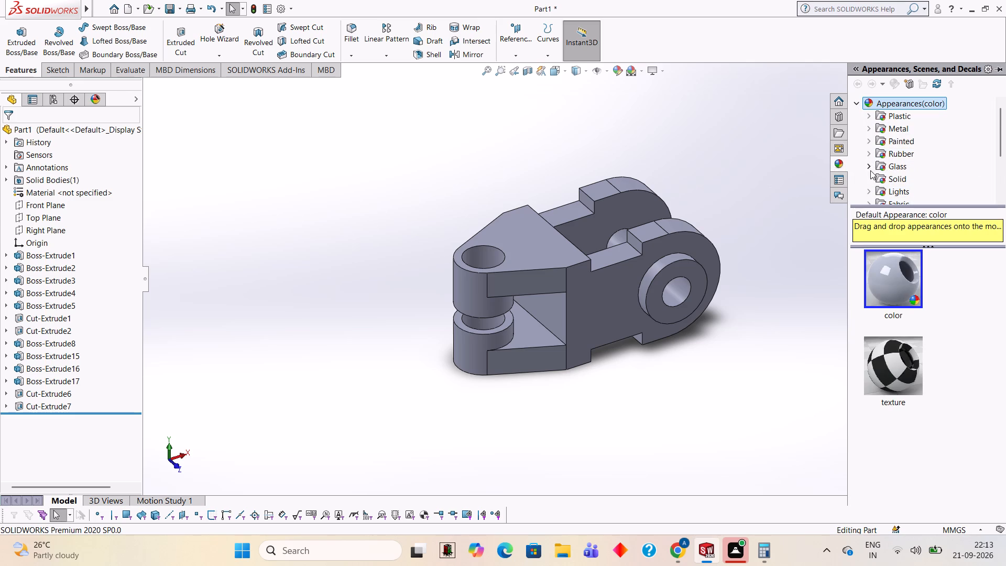
scroll(870, 170, "down", 1)
scroll(882, 121, "down", 1)
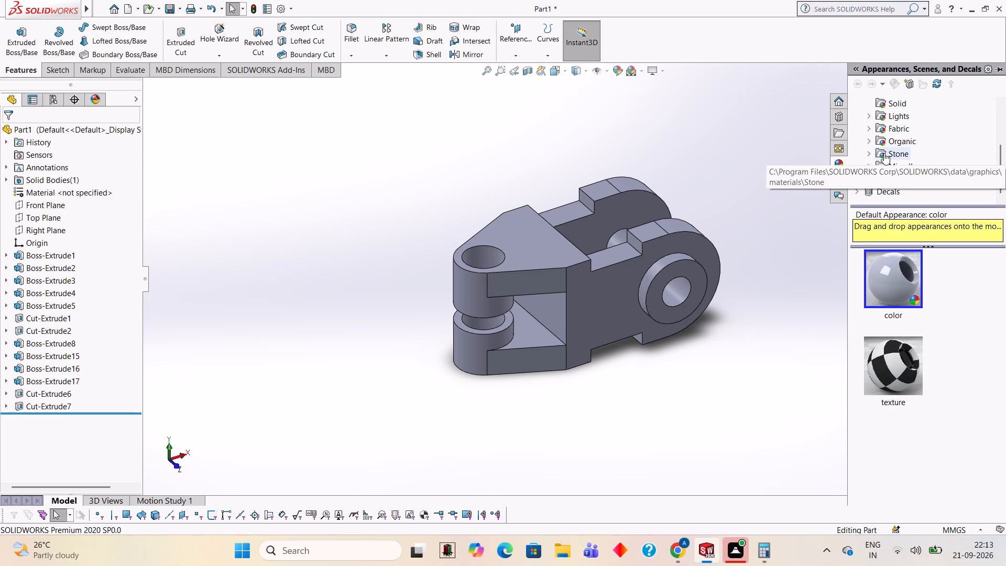
scroll(884, 153, "up", 2)
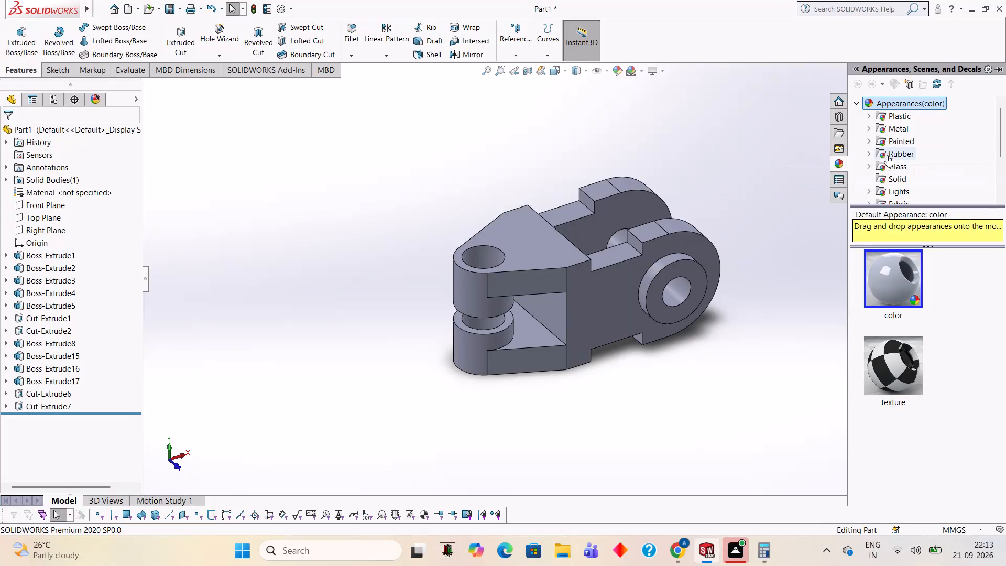
scroll(903, 151, "up", 2)
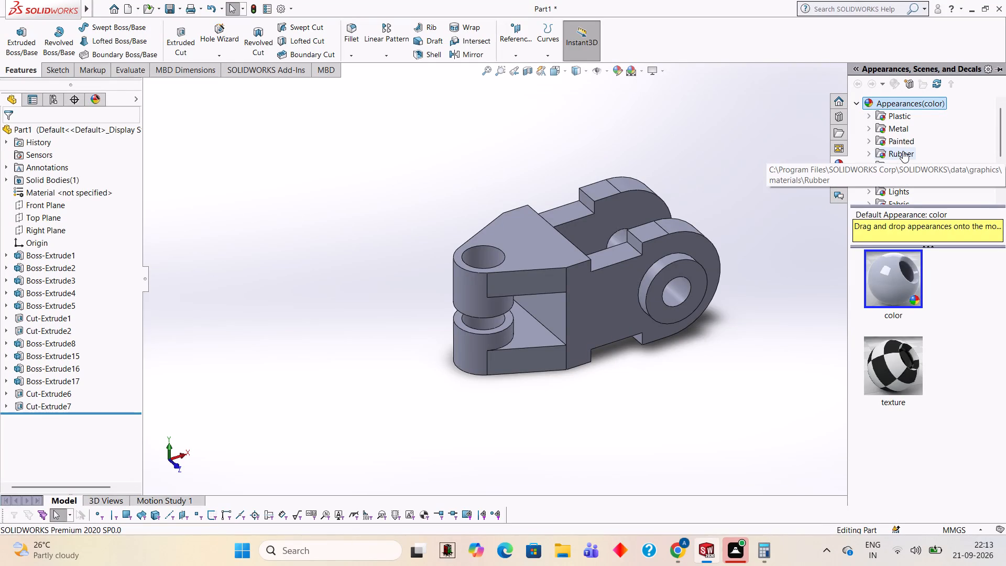
scroll(903, 151, "down", 3)
scroll(903, 151, "up", 3)
scroll(903, 153, "down", 2)
scroll(903, 157, "up", 2)
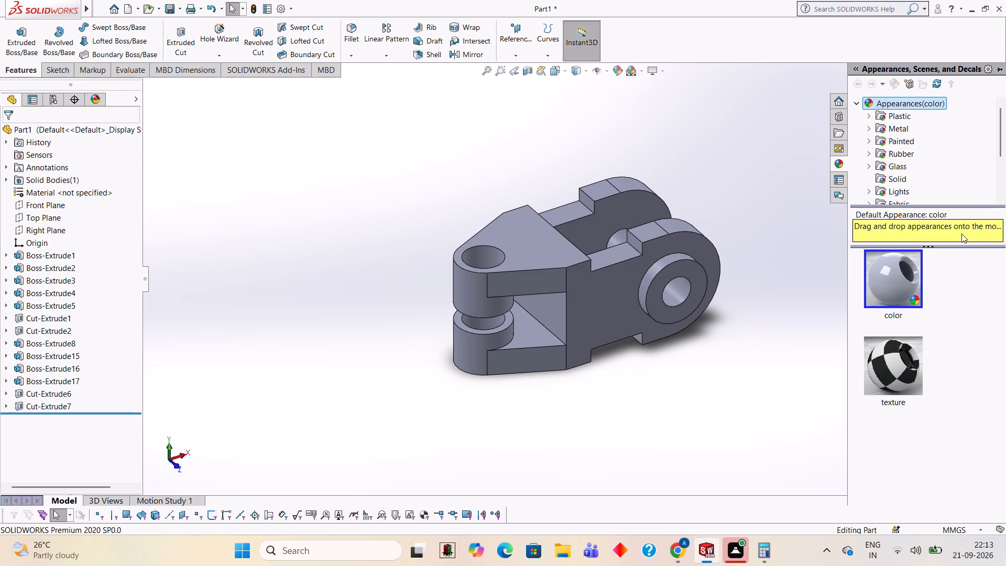
left_click(903, 176)
scroll(899, 204, "down", 1)
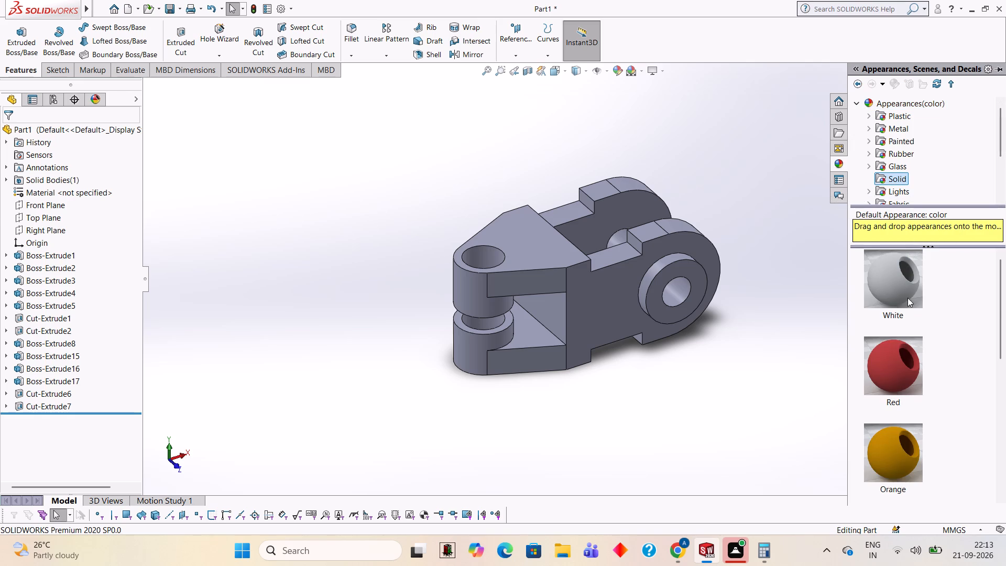
scroll(891, 331, "down", 6)
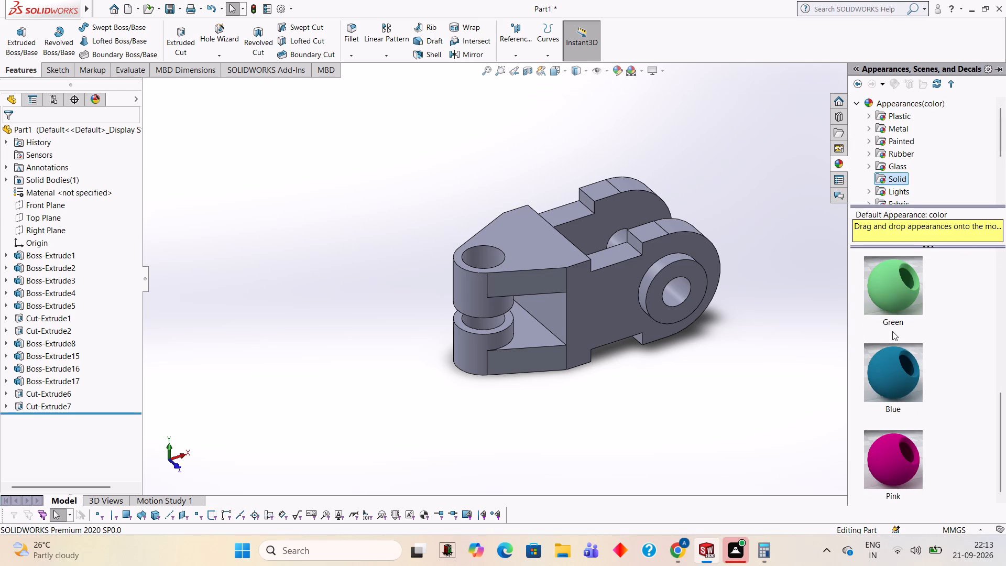
scroll(892, 331, "up", 4)
scroll(892, 331, "down", 5)
scroll(904, 290, "up", 1)
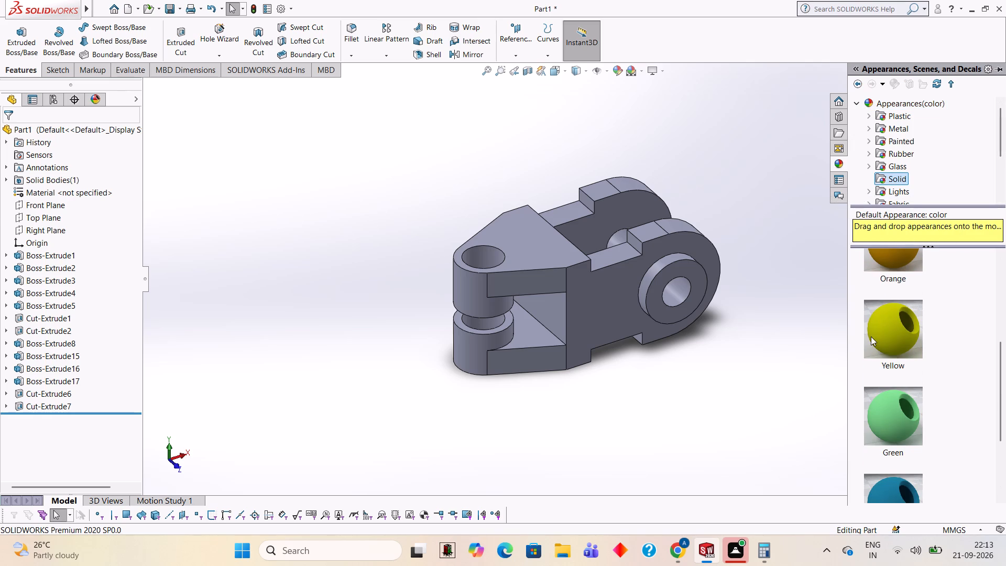
left_click_drag(893, 325, 624, 274)
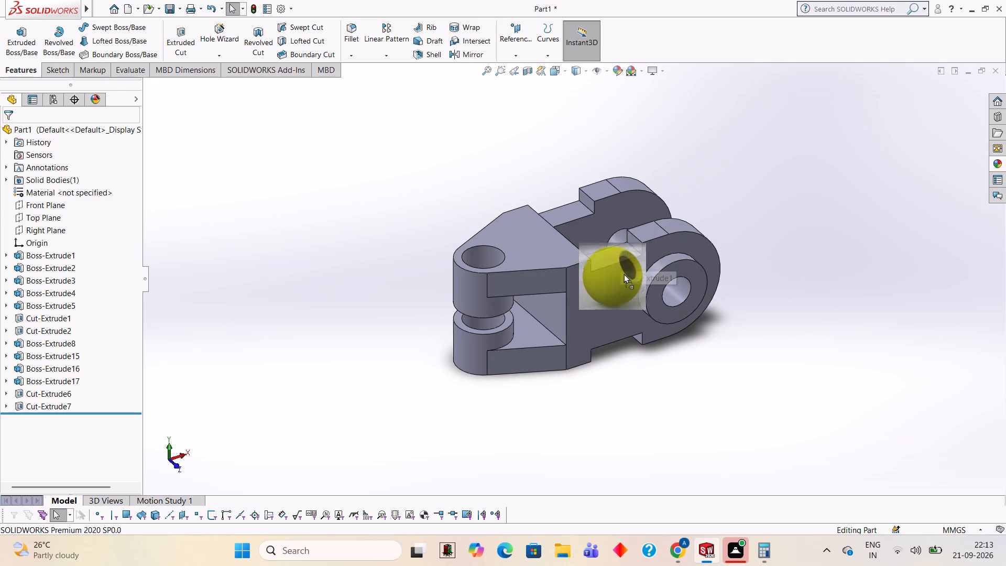
left_click_drag(624, 274, 616, 274)
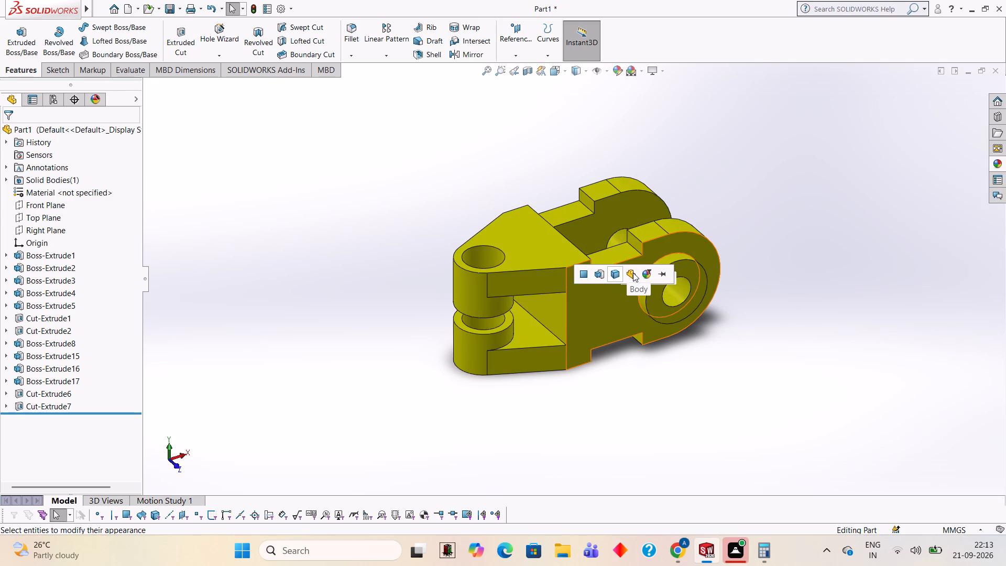
left_click(633, 273)
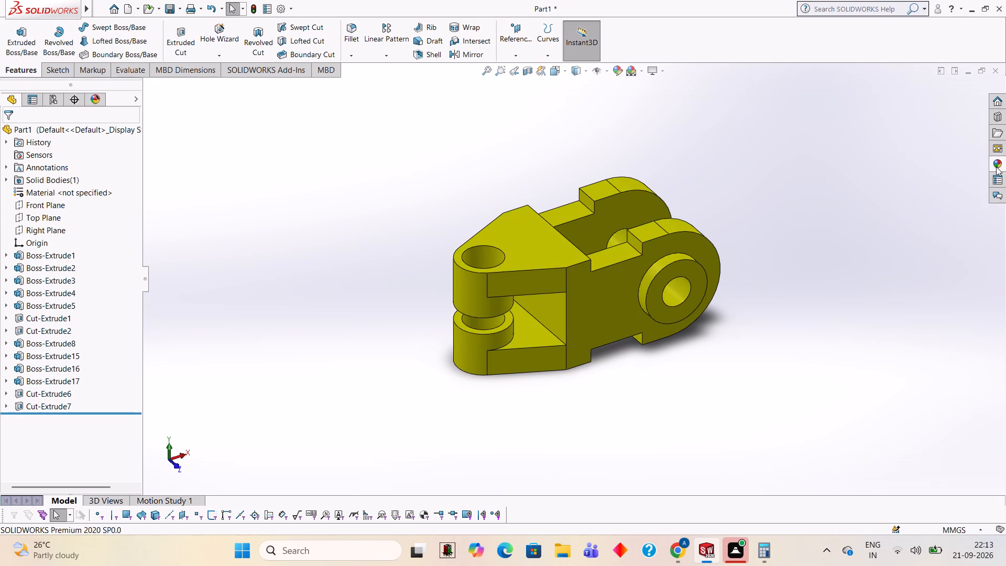
Apply the Pink solid appearance to only the hole feature through the round boss on the front arm.
left_click(1002, 164)
scroll(866, 333, "down", 3)
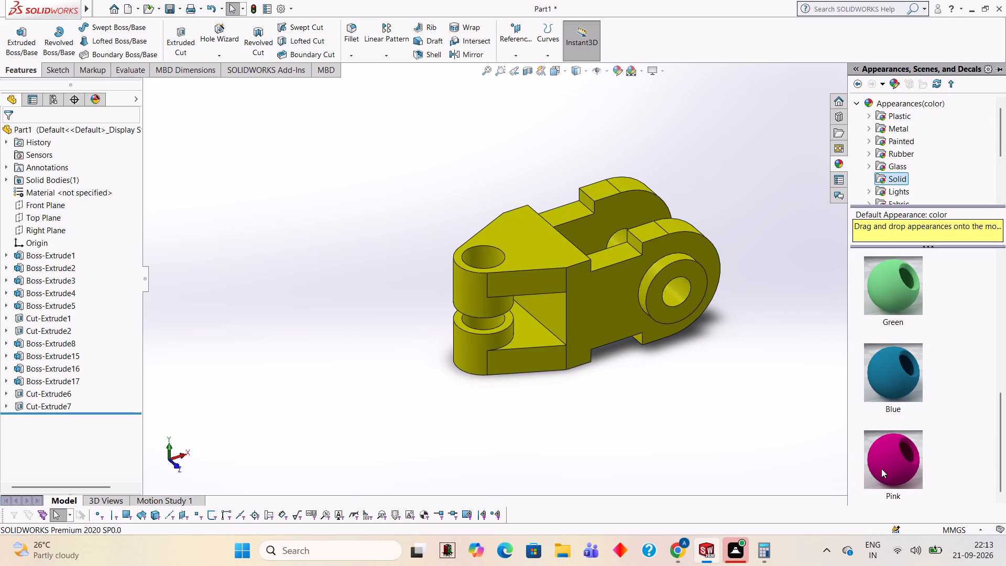
left_click_drag(881, 469, 676, 295)
left_click(659, 295)
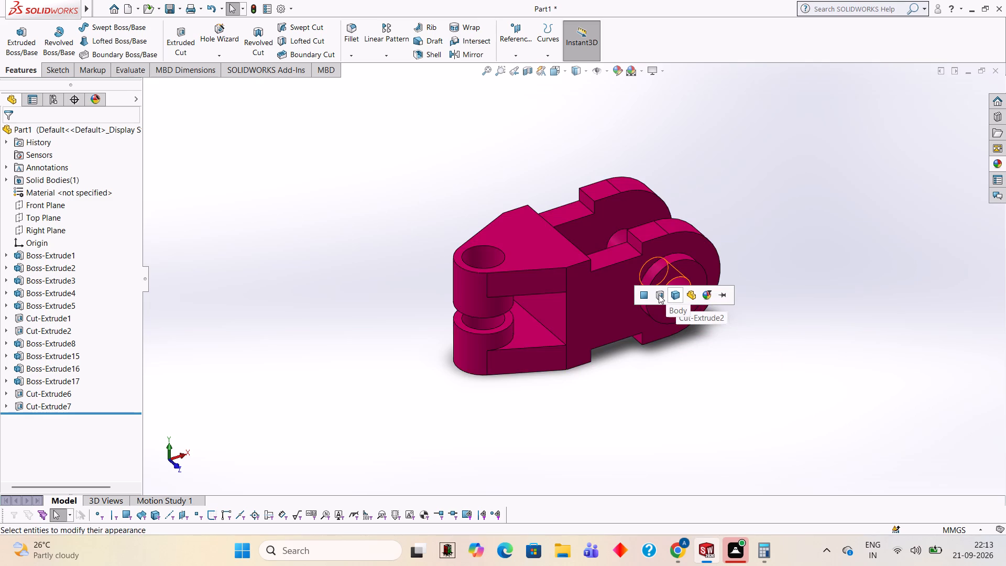
scroll(735, 250, "down", 4)
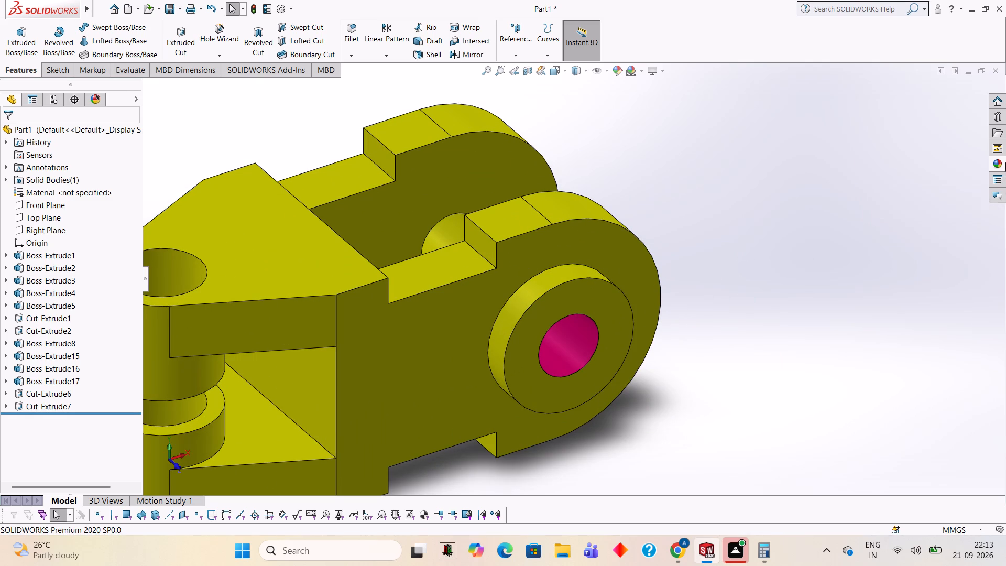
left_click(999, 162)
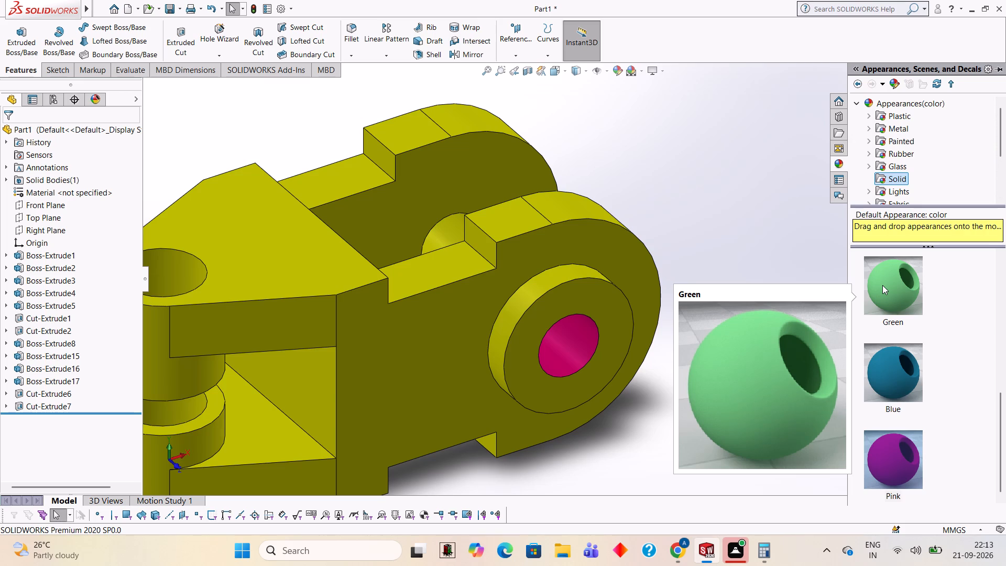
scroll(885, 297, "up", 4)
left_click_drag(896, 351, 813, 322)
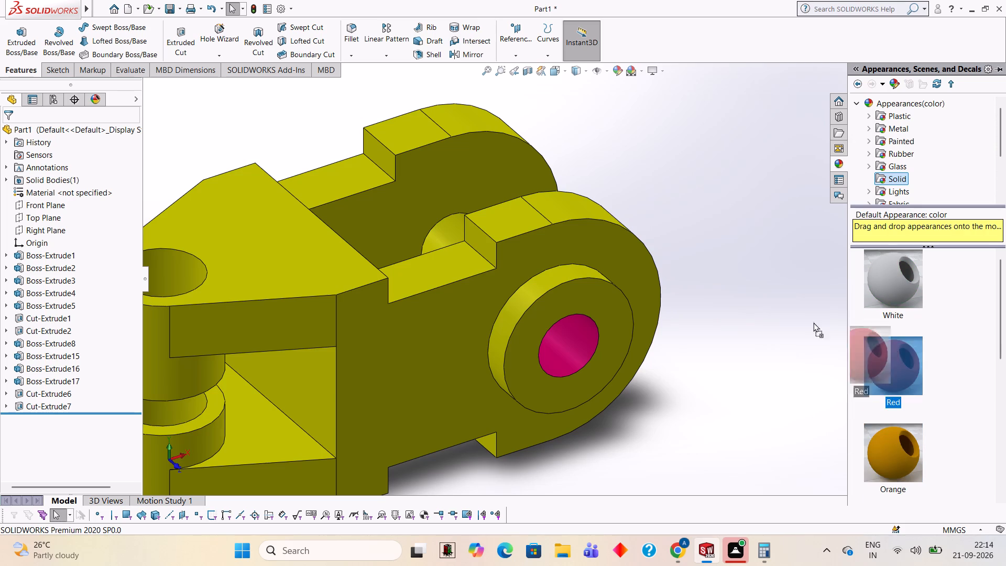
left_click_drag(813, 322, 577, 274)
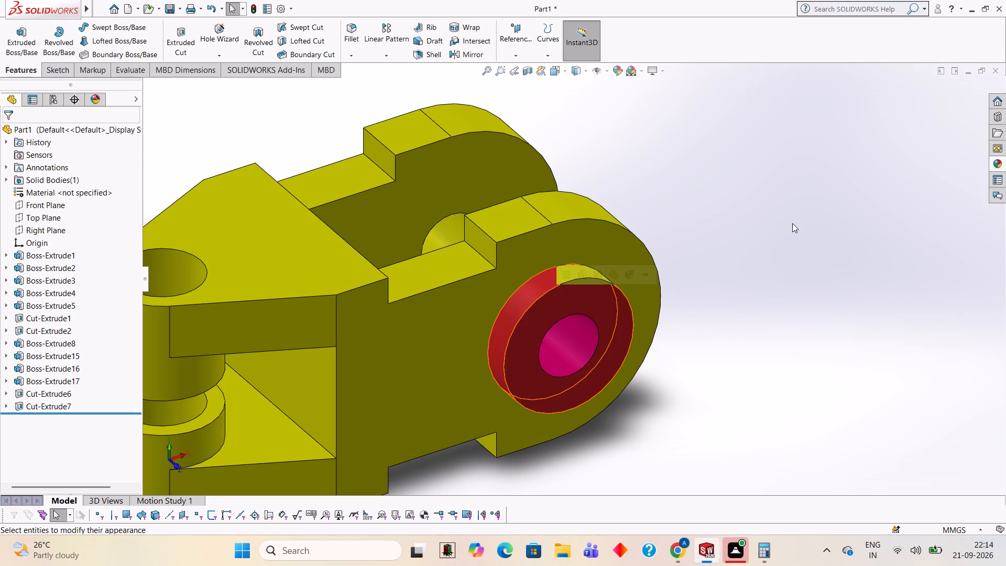
Apply the Blue solid appearance to only the round boss feature on the outside of the front arm.
left_click(1005, 169)
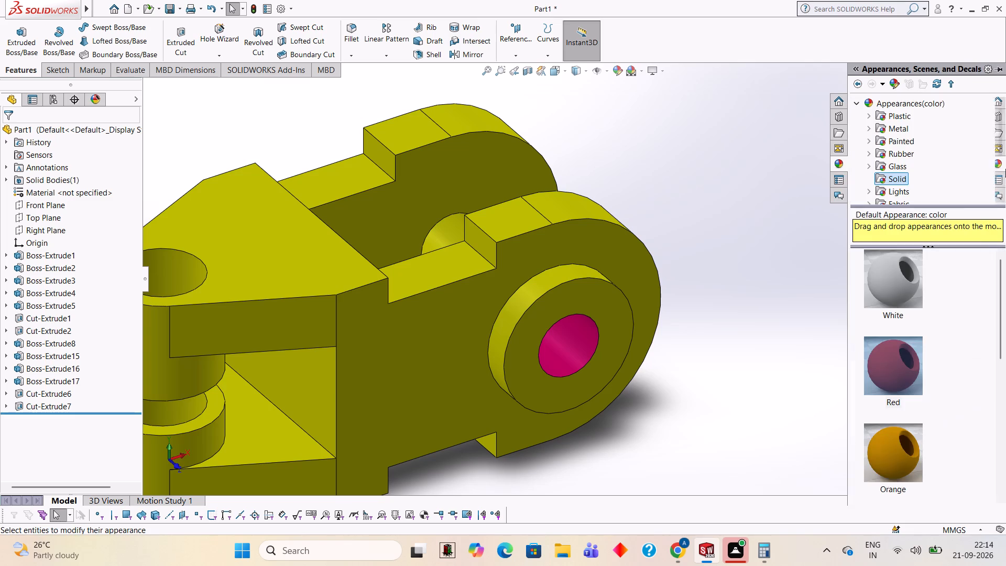
scroll(898, 326, "down", 4)
left_click_drag(889, 373, 564, 288)
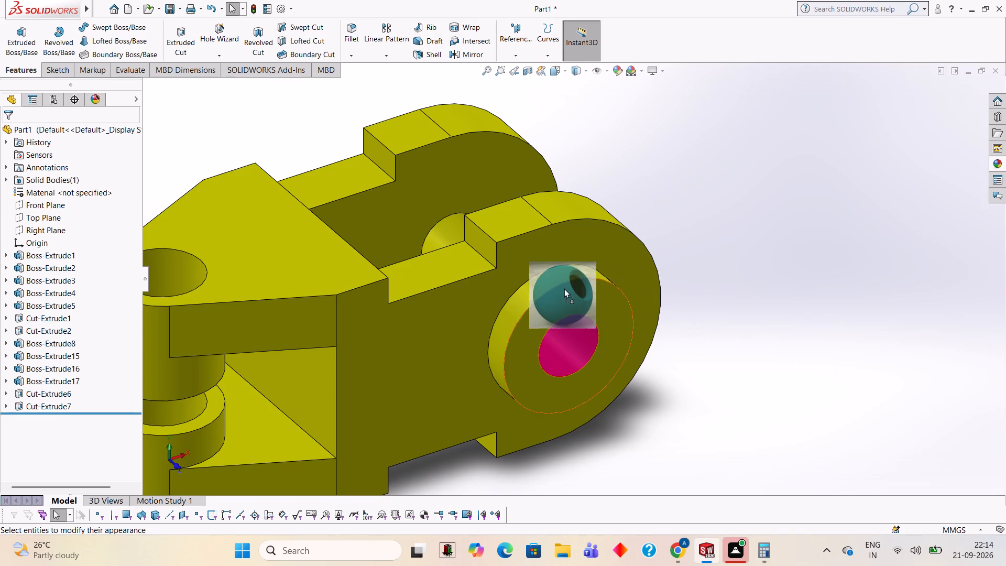
left_click_drag(564, 288, 559, 287)
left_click(559, 287)
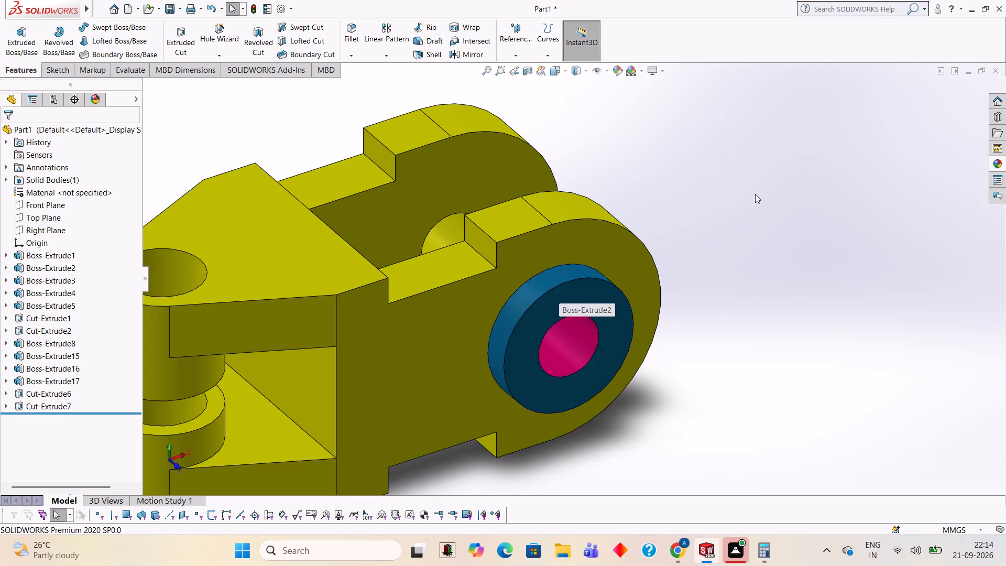
Apply the Blue solid appearance to only the round boss feature on the outside of the opposite, rear arm.
middle_click_drag(758, 190, 740, 258)
middle_click_drag(665, 335, 738, 311)
scroll(686, 340, "up", 1)
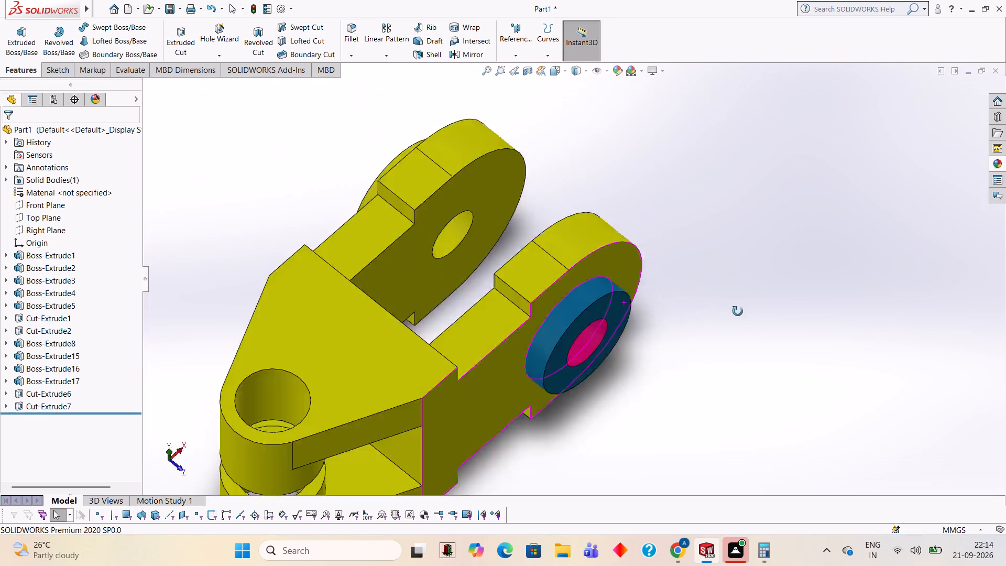
middle_click_drag(738, 311, 824, 202)
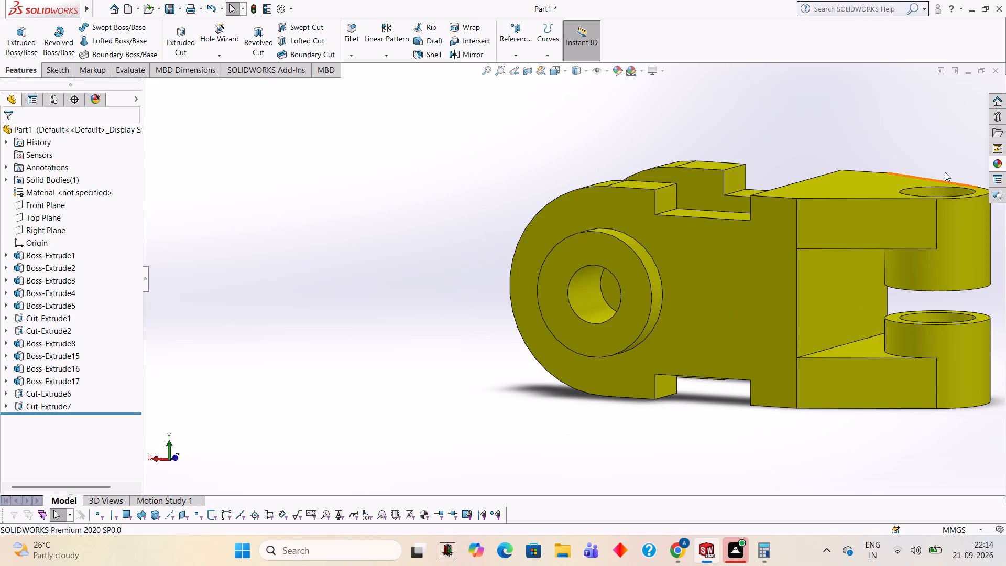
left_click(998, 162)
left_click_drag(895, 354, 821, 308)
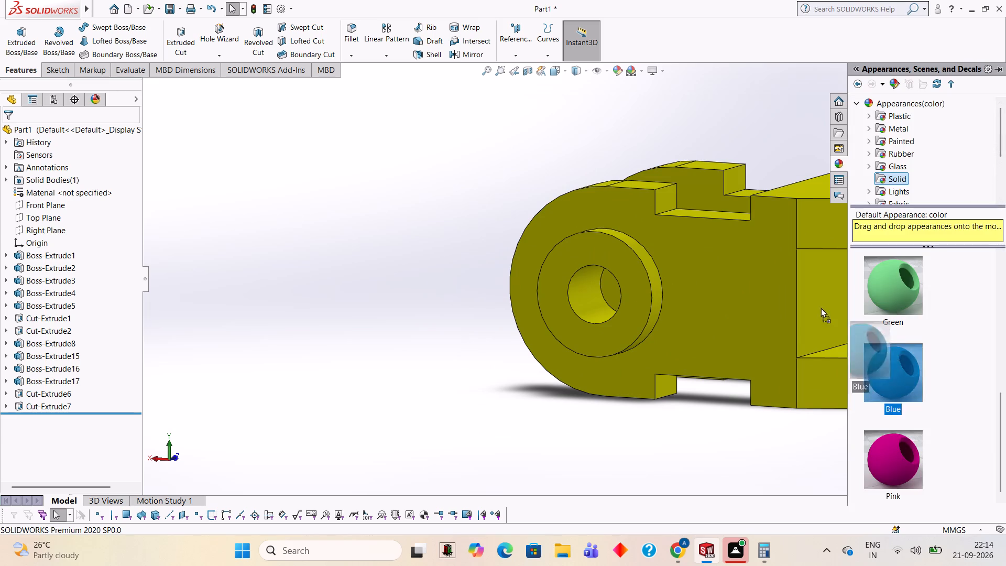
left_click_drag(821, 308, 641, 244)
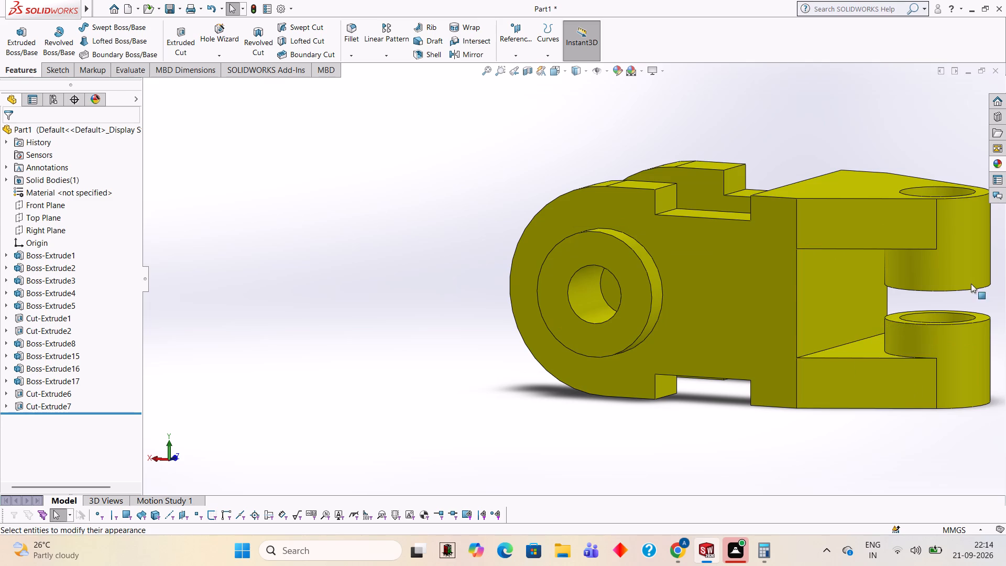
scroll(866, 292, "up", 2)
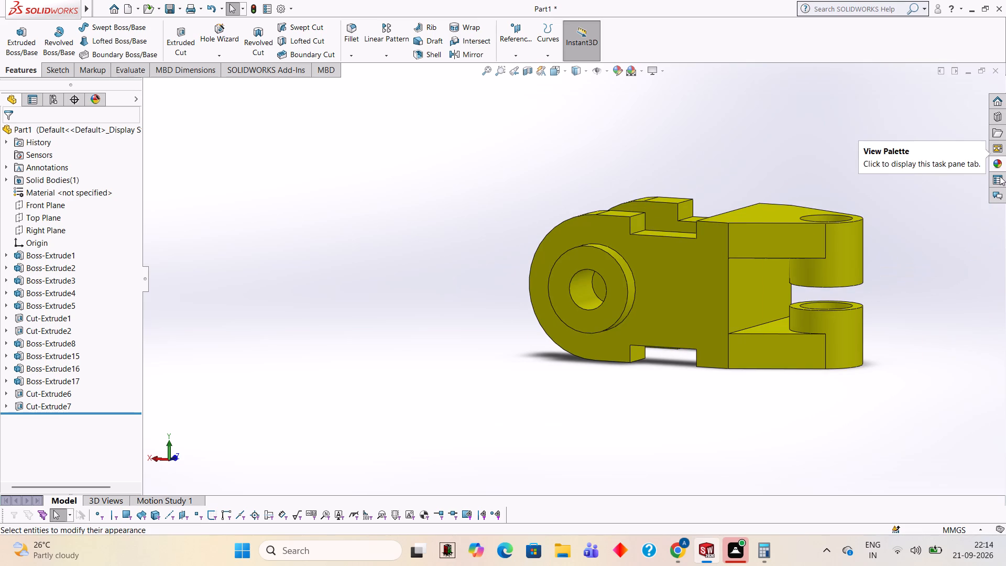
left_click(1001, 165)
left_click_drag(887, 386, 783, 375)
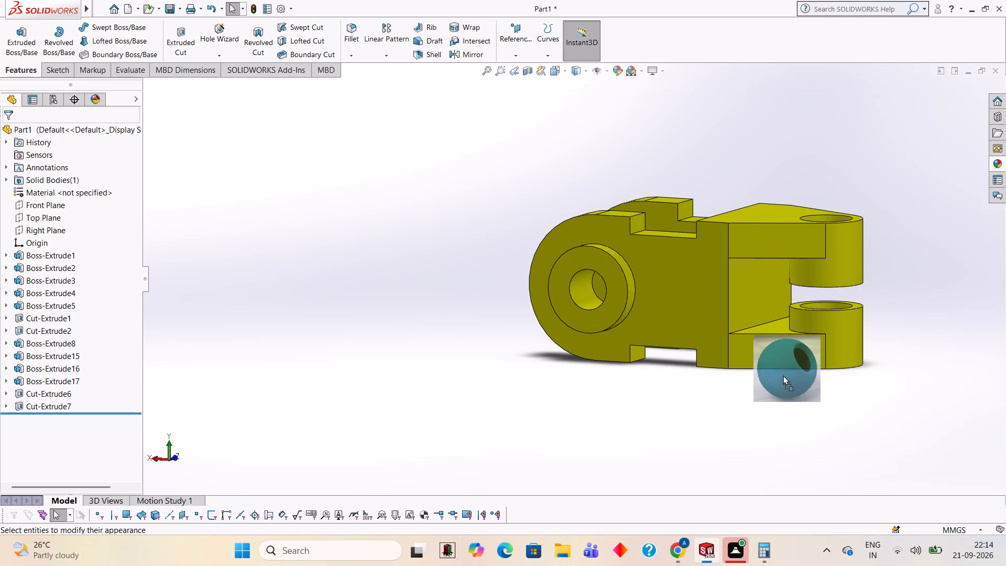
left_click_drag(783, 375, 622, 302)
left_click(622, 302)
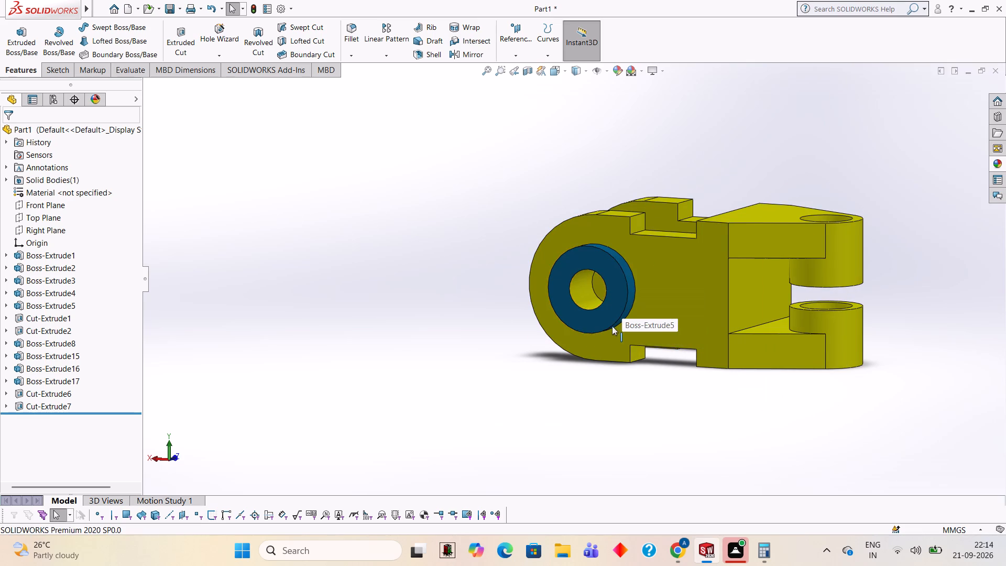
Apply the Pink solid appearance to only the hole feature through the rear arm's blue boss.
scroll(588, 283, "down", 2)
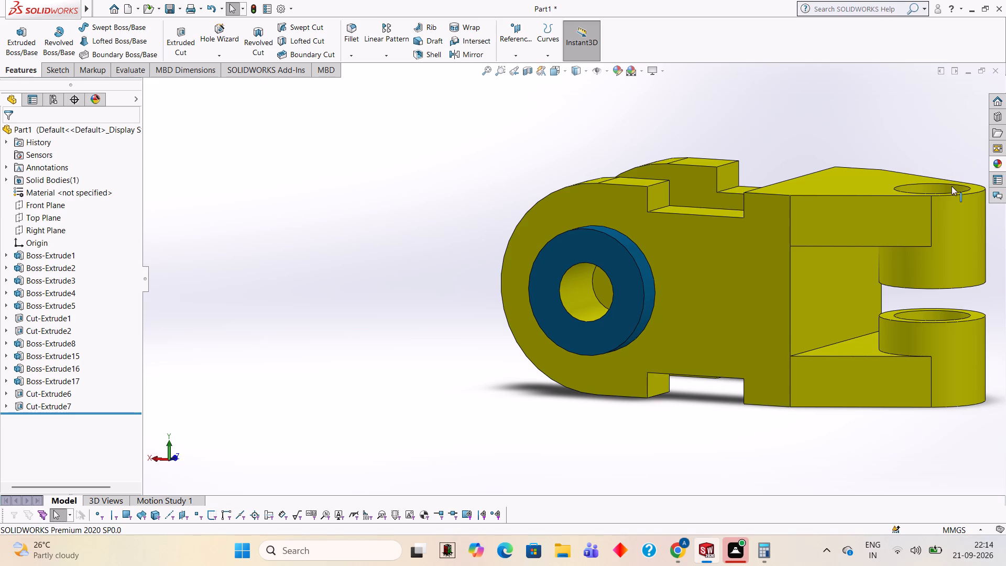
left_click(996, 169)
left_click_drag(886, 455, 576, 283)
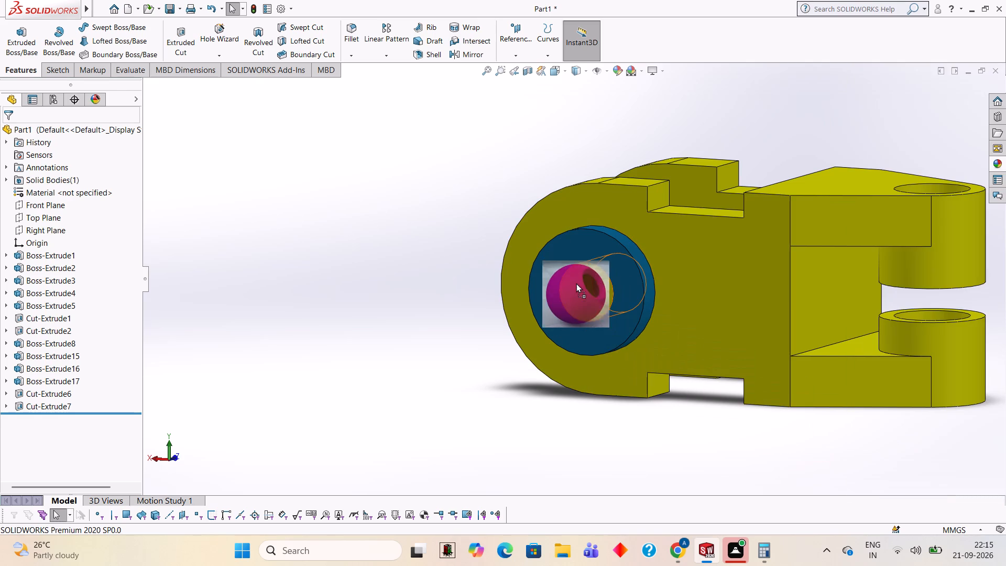
left_click_drag(576, 283, 573, 281)
left_click(573, 281)
Examine the coloured part from both sides, the end and above, including the bosses, holes and tapered plates.
scroll(784, 356, "up", 2)
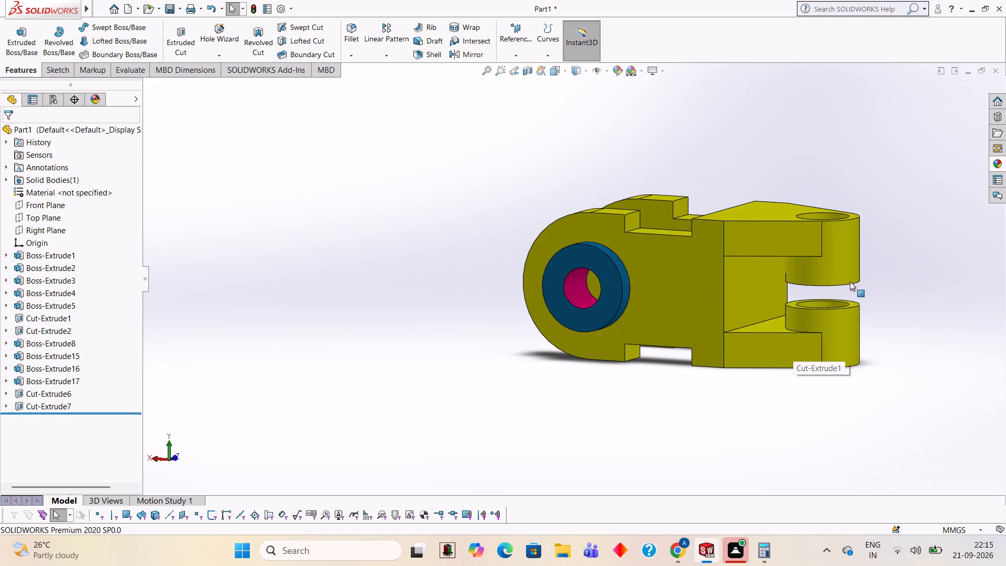
scroll(872, 265, "up", 1)
middle_click_drag(872, 265, 756, 285)
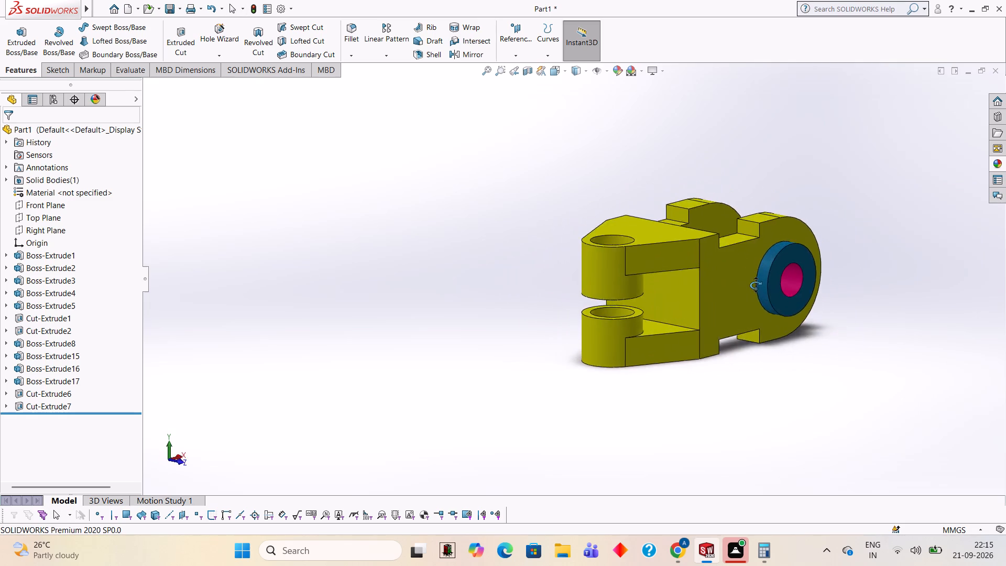
middle_click_drag(756, 285, 821, 284)
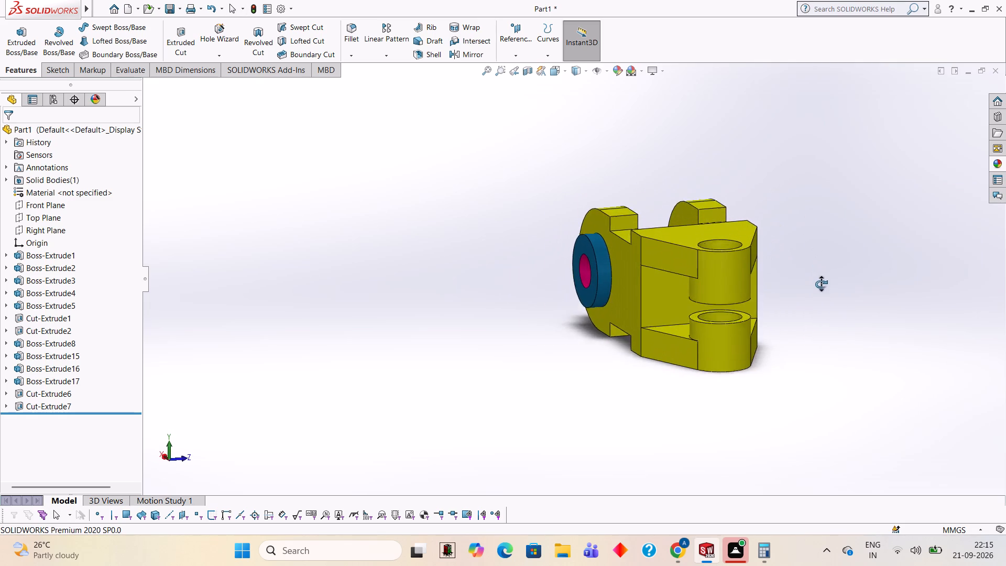
middle_click_drag(821, 284, 767, 267)
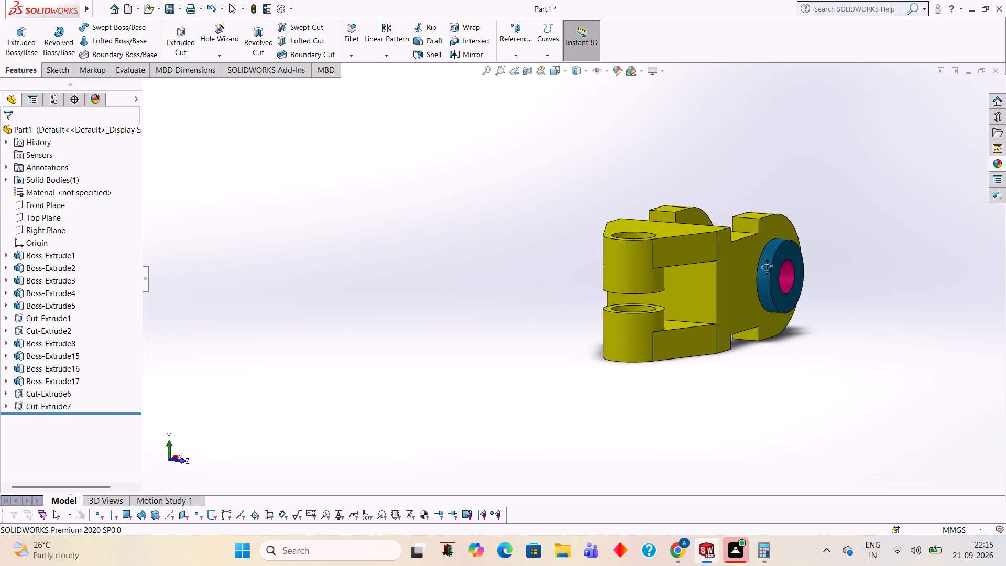
middle_click_drag(767, 267, 738, 285)
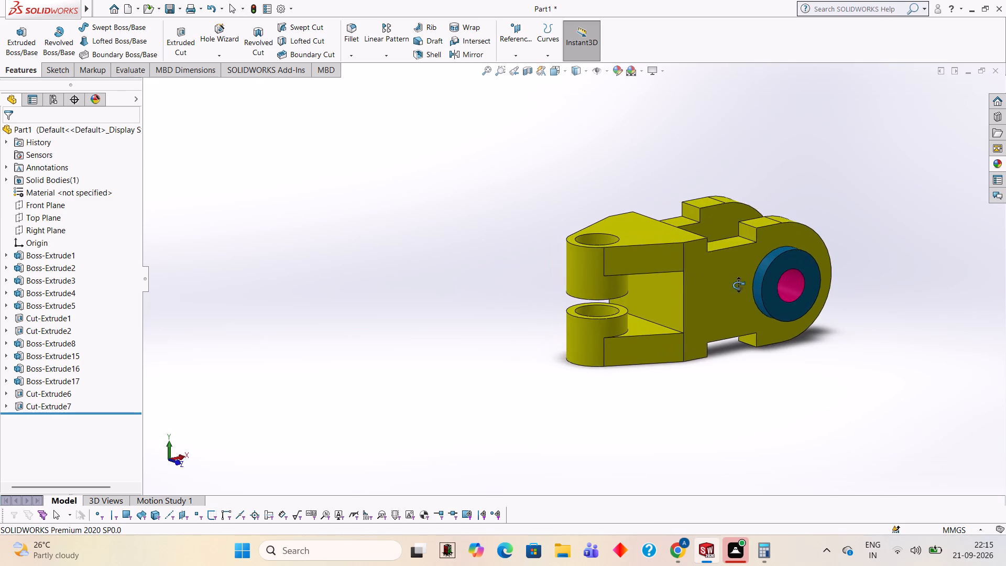
middle_click_drag(738, 285, 739, 286)
scroll(727, 406, "up", 1)
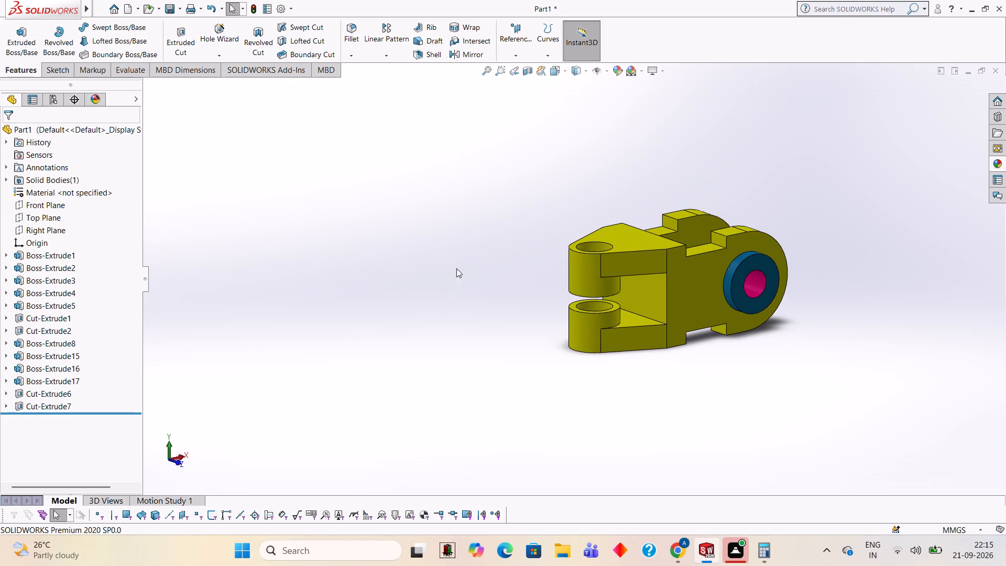
middle_click_drag(476, 185, 490, 195)
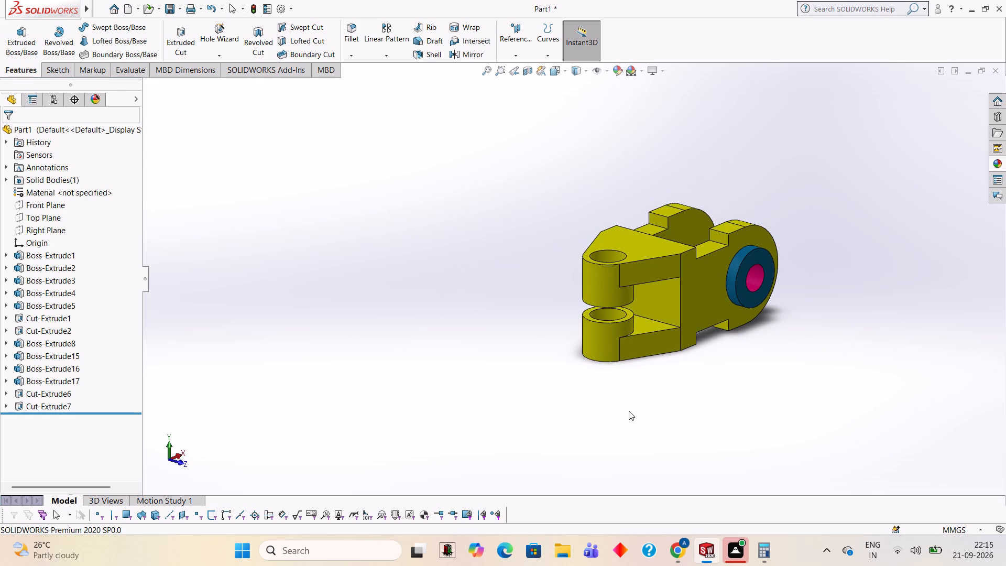
middle_click_drag(651, 411, 641, 372)
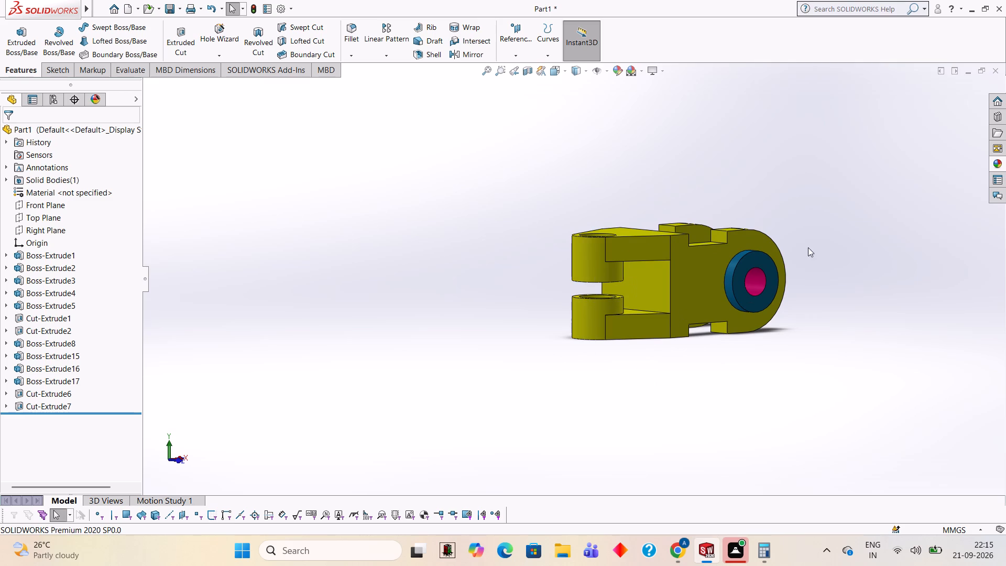
middle_click_drag(808, 237, 878, 278)
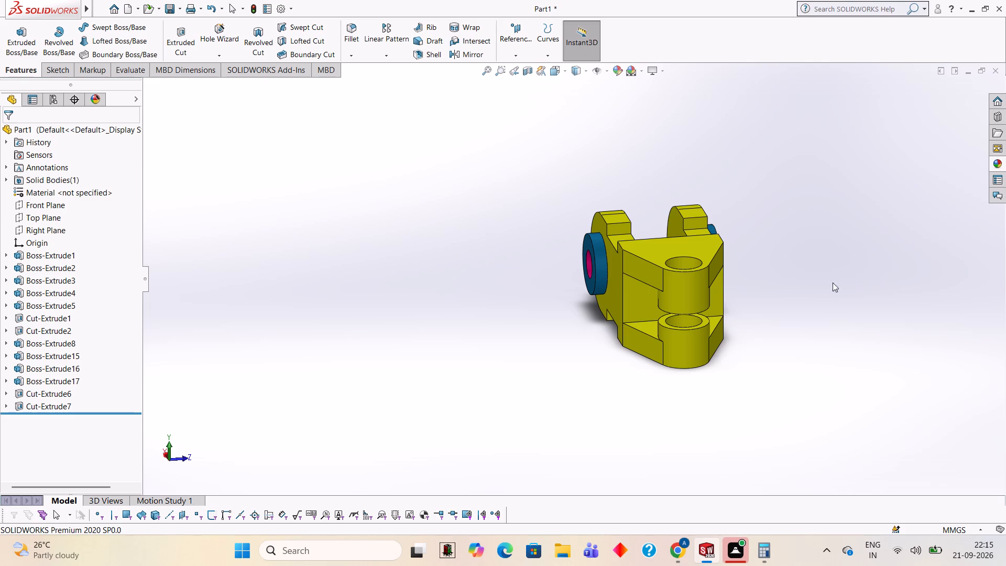
middle_click_drag(814, 253, 799, 244)
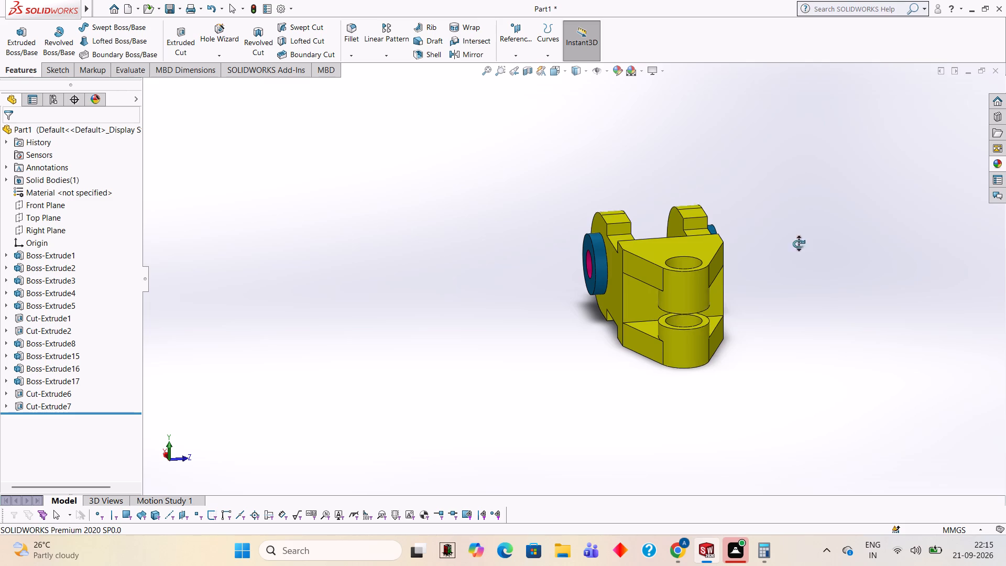
middle_click_drag(799, 244, 734, 230)
scroll(678, 393, "up", 1)
scroll(684, 377, "down", 1)
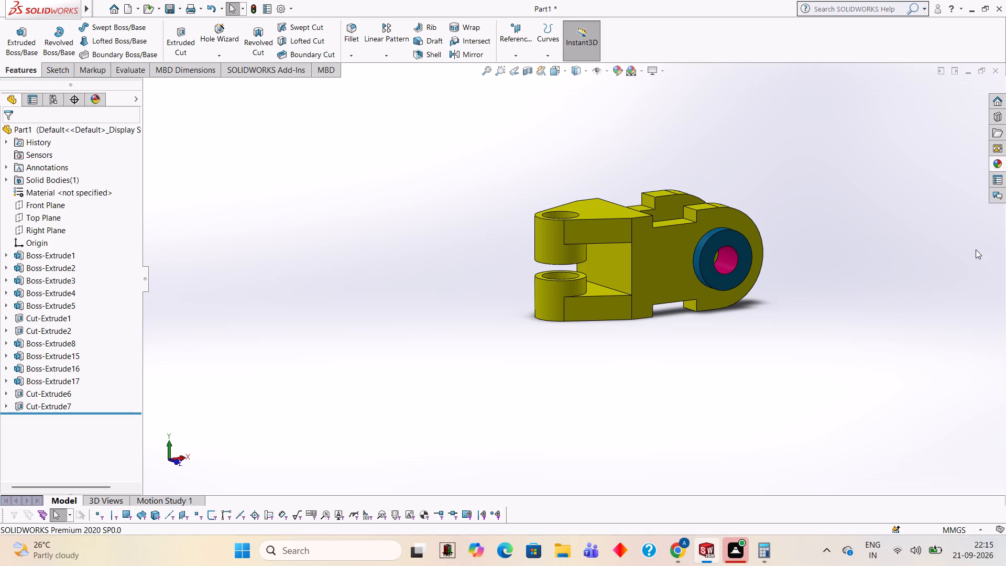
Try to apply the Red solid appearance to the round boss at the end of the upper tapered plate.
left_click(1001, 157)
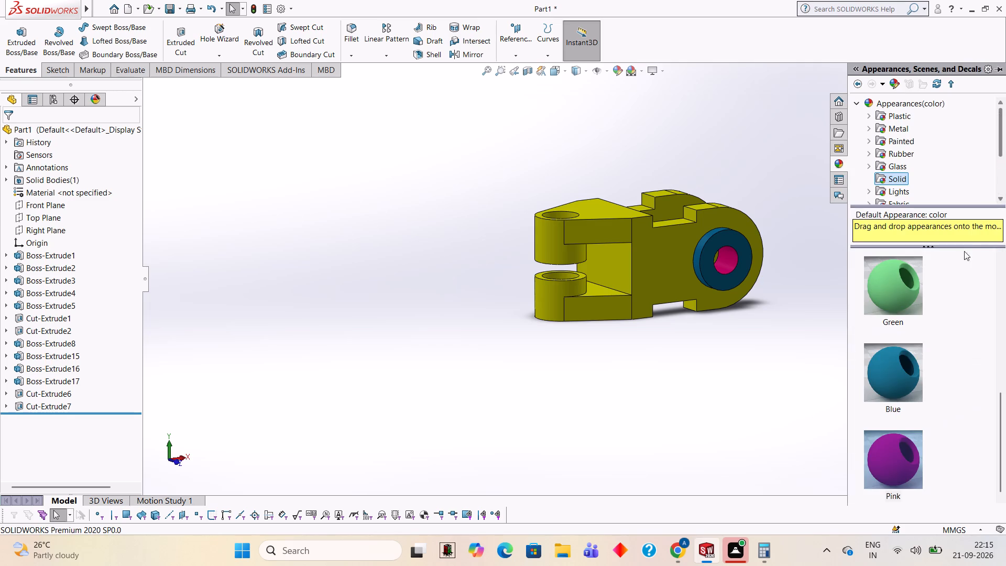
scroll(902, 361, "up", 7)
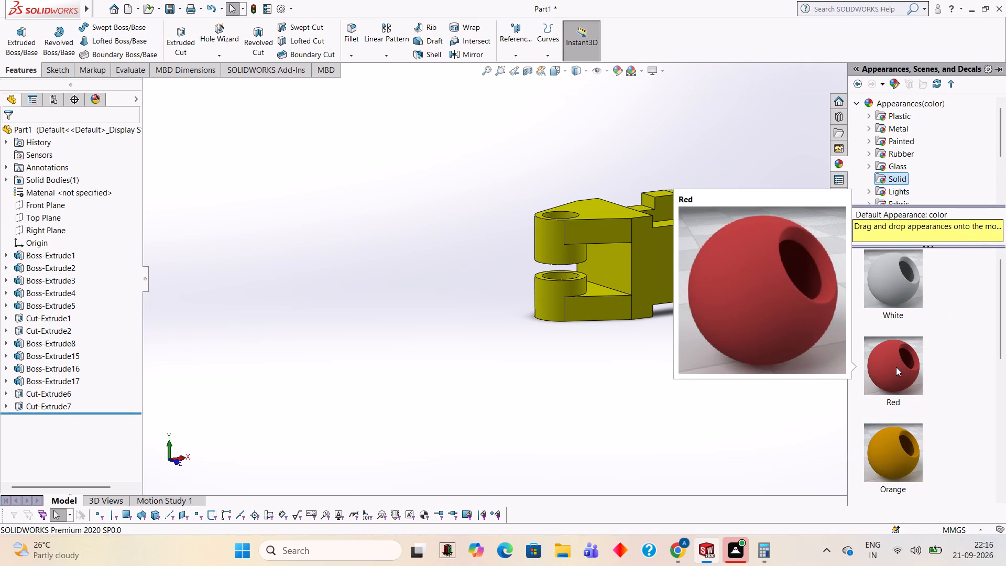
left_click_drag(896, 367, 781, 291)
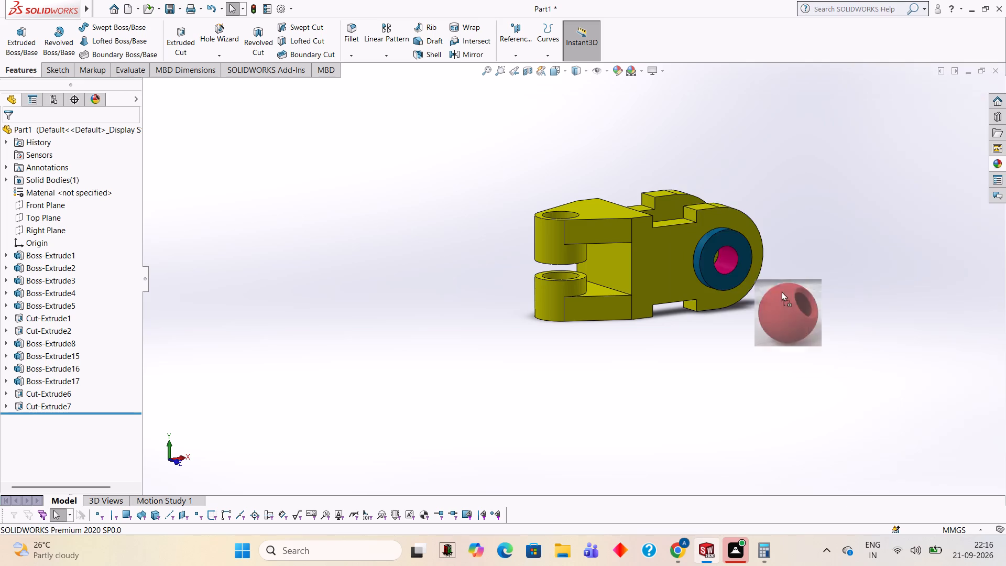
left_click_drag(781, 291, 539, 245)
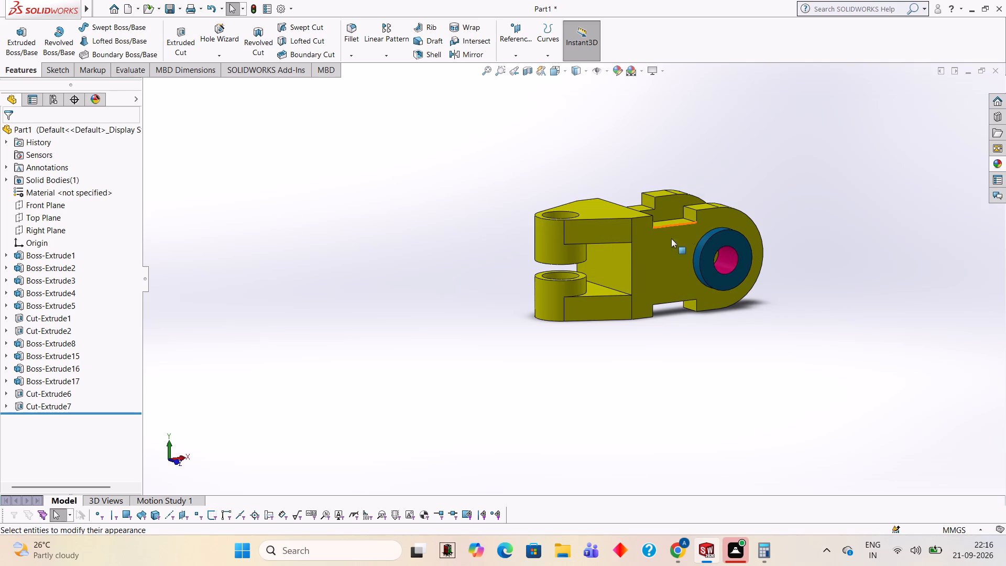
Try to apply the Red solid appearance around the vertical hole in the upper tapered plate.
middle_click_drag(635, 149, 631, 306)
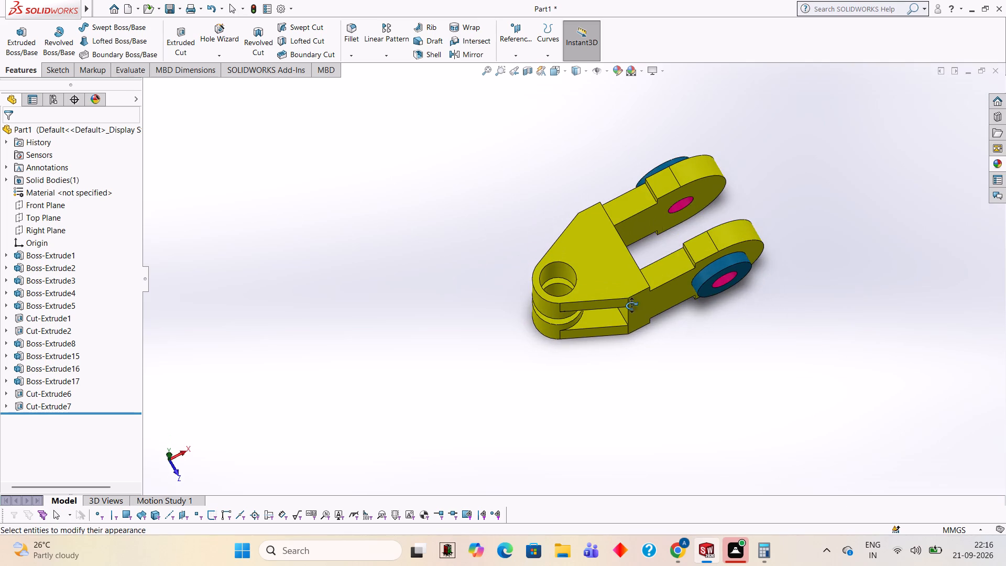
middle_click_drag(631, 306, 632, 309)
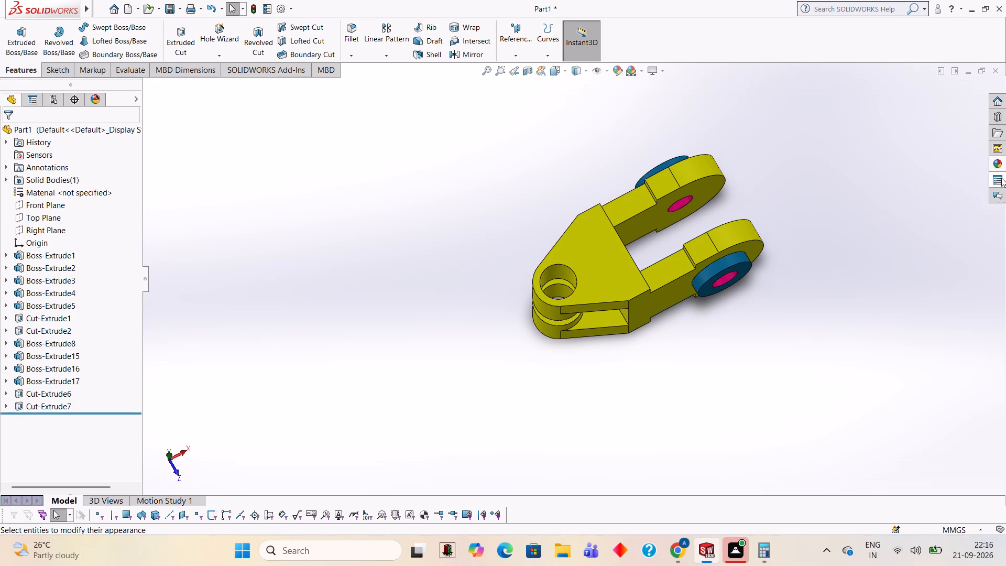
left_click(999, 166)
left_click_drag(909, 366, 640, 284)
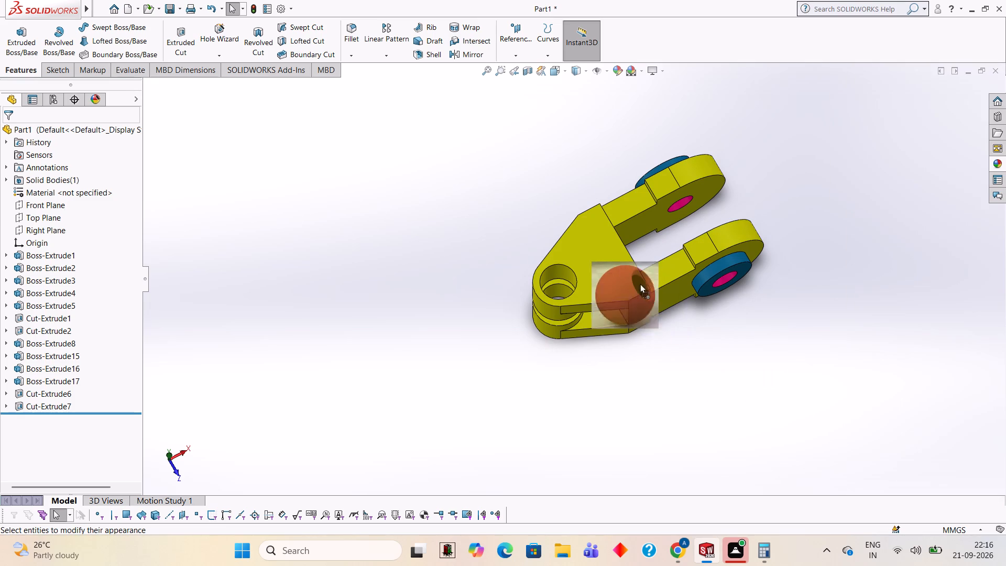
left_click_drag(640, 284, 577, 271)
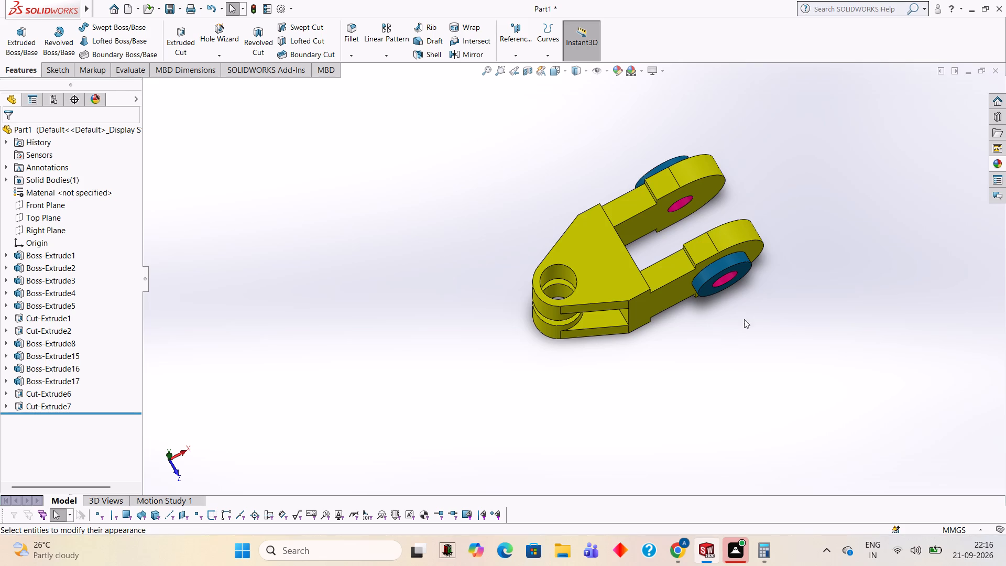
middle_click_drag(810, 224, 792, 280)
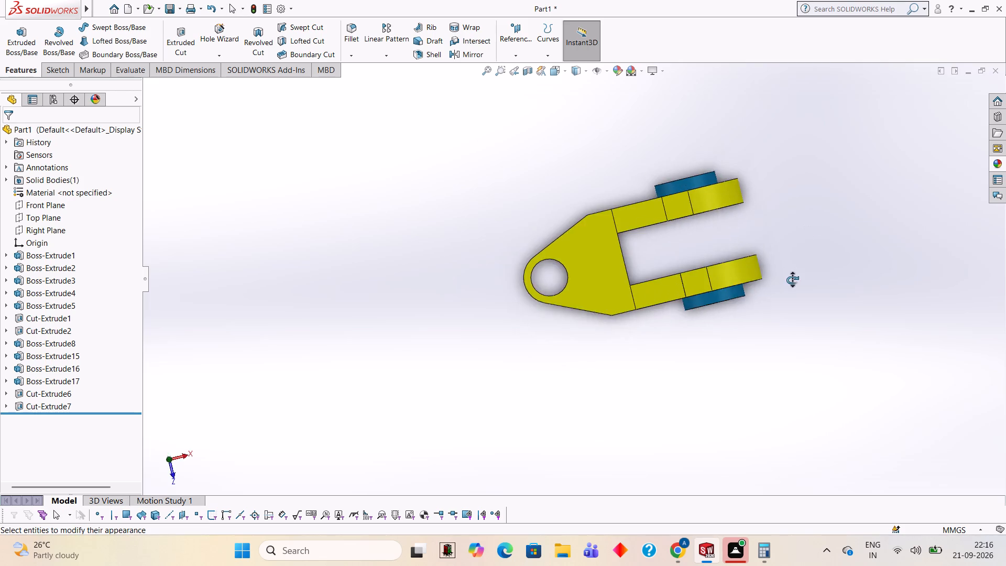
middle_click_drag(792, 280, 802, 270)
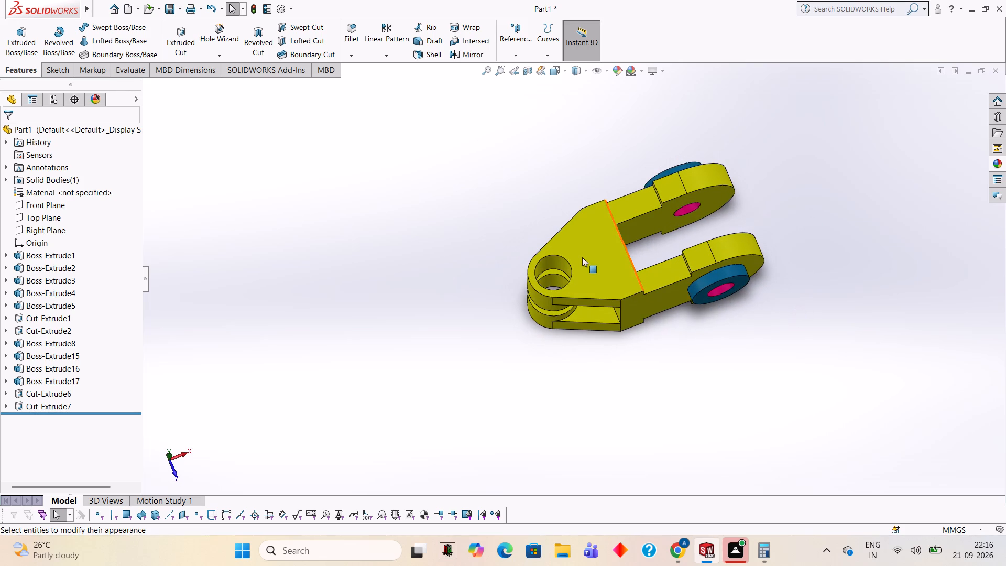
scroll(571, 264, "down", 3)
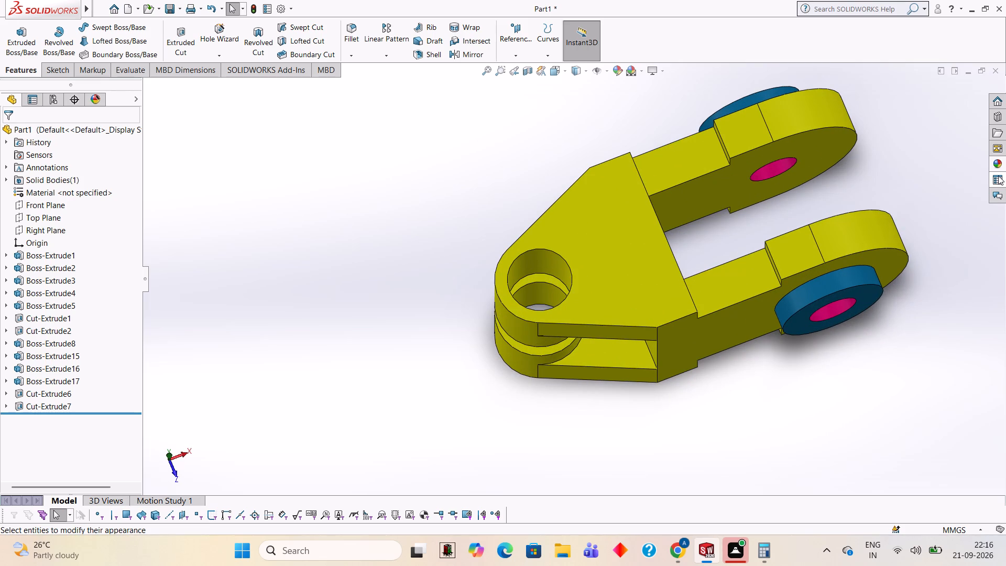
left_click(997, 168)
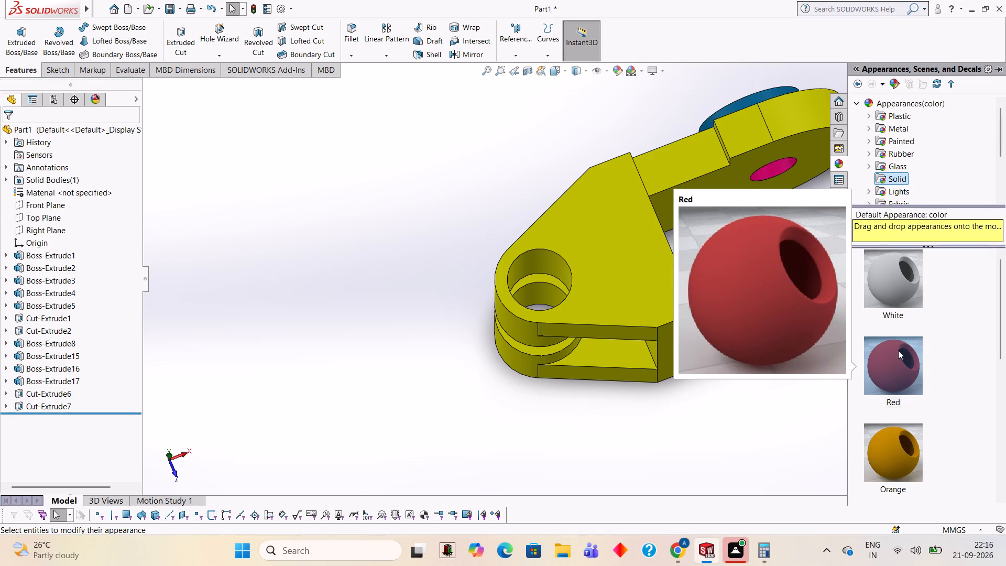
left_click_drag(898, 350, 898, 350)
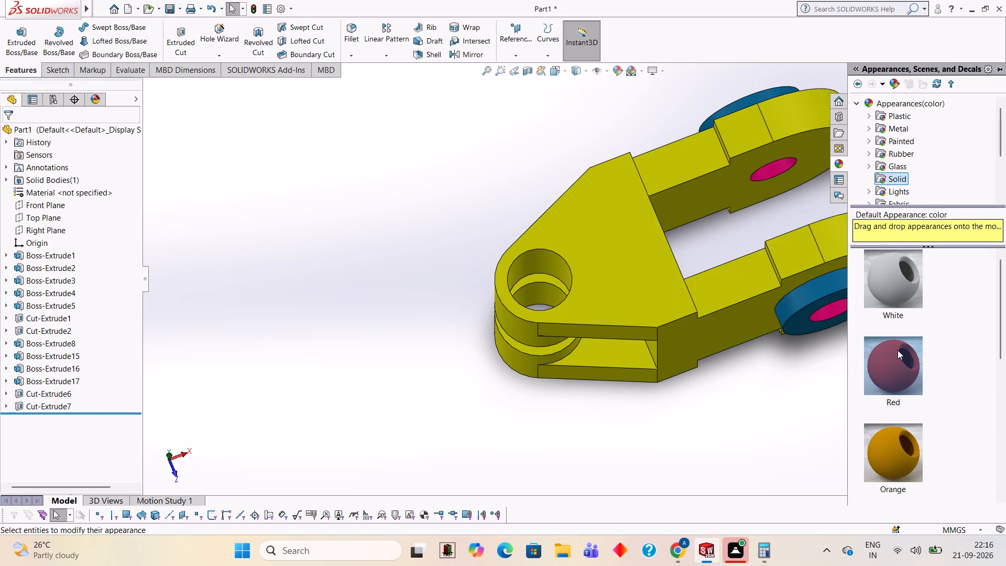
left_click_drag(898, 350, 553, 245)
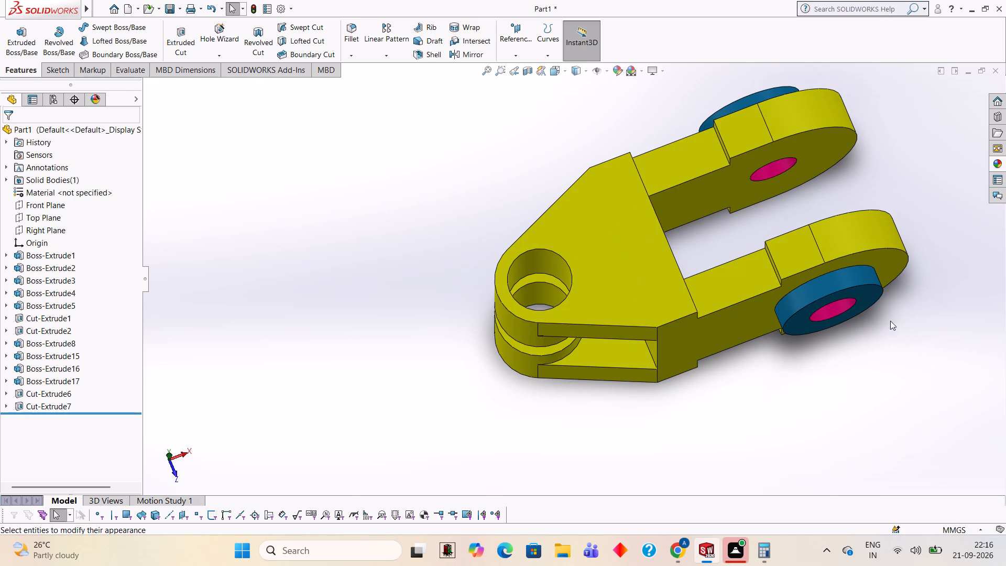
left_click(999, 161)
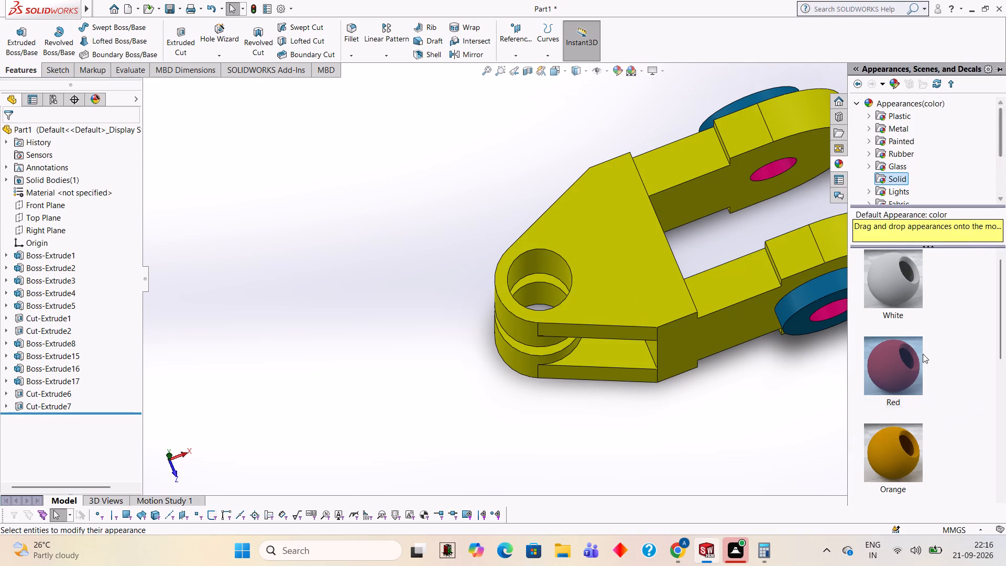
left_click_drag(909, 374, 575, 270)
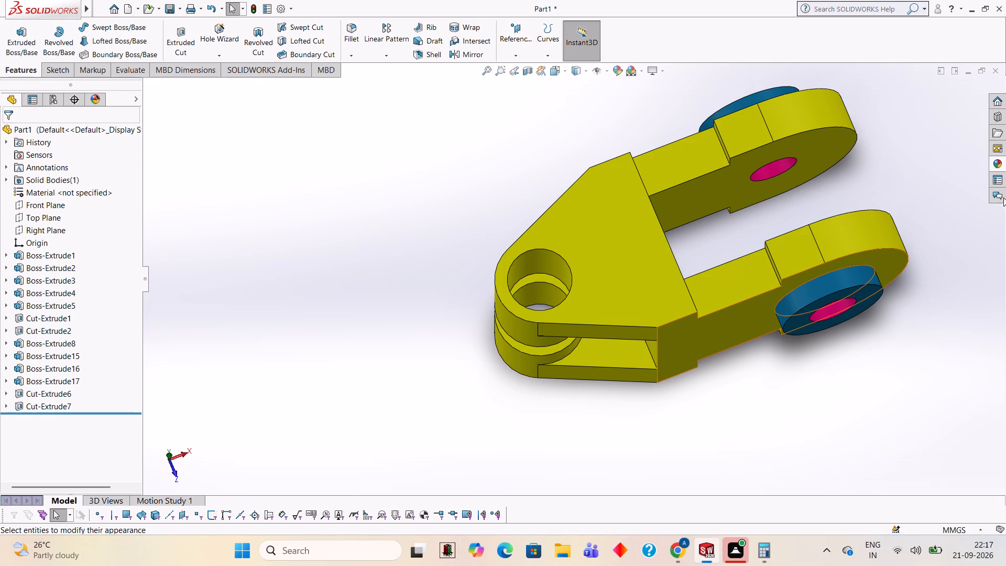
Apply the Red solid appearance to only the hole feature through the upper tapered plate's round end.
left_click(997, 167)
left_click_drag(882, 367, 708, 334)
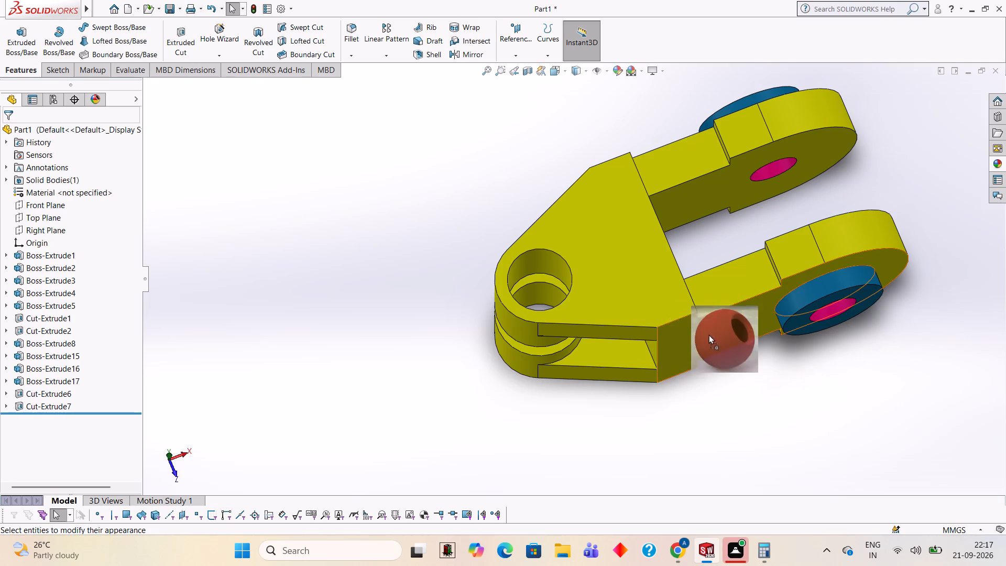
left_click_drag(708, 334, 538, 271)
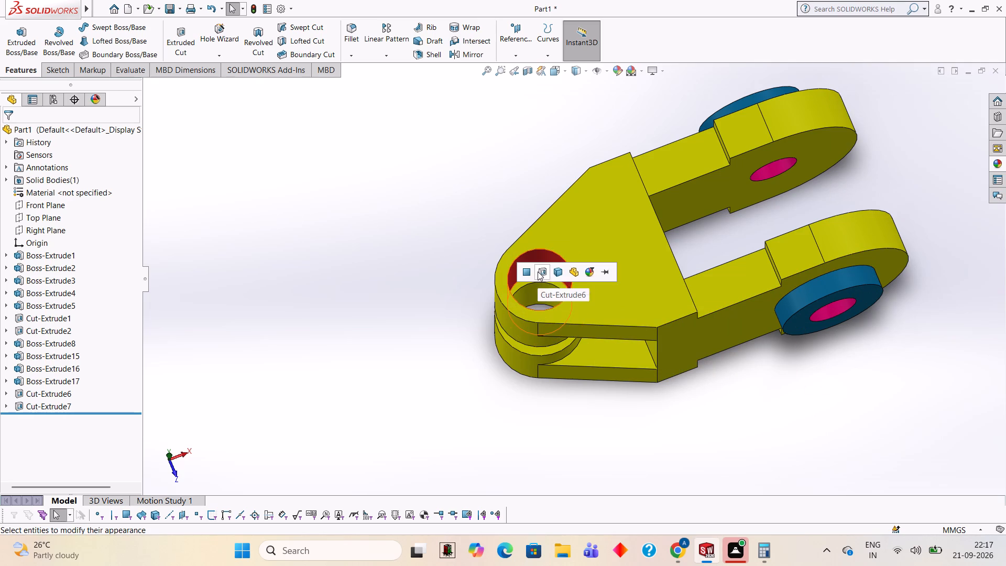
left_click(538, 271)
Examine the vertical holes in the upper and lower tapered plates from above and from the underside.
middle_click_drag(776, 348, 766, 424)
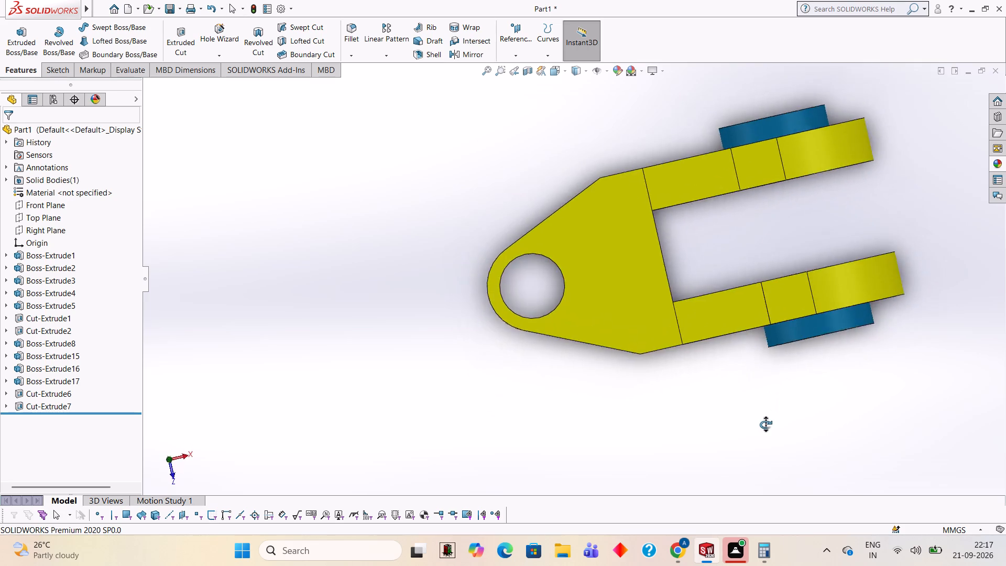
middle_click_drag(766, 424, 771, 237)
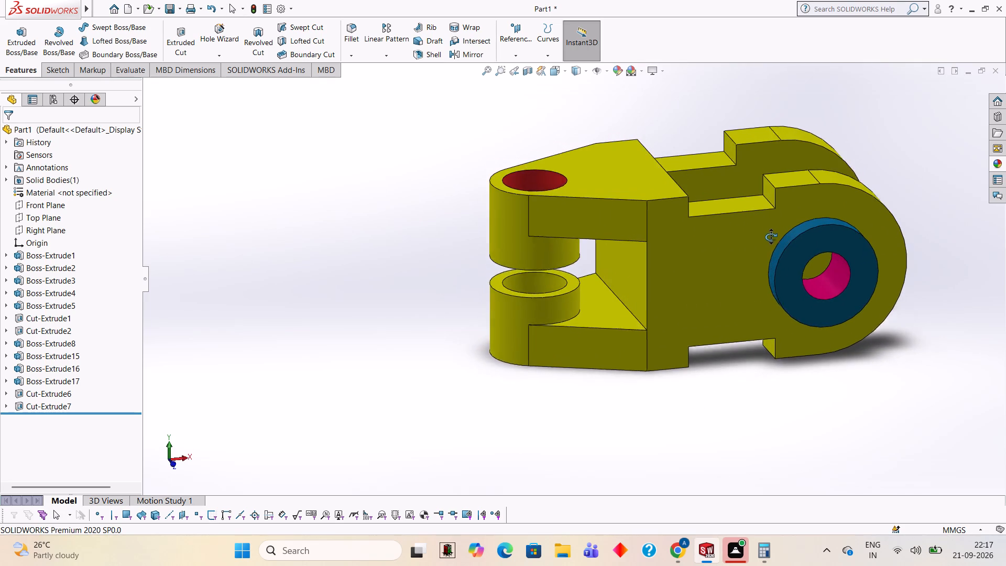
middle_click_drag(771, 237, 776, 246)
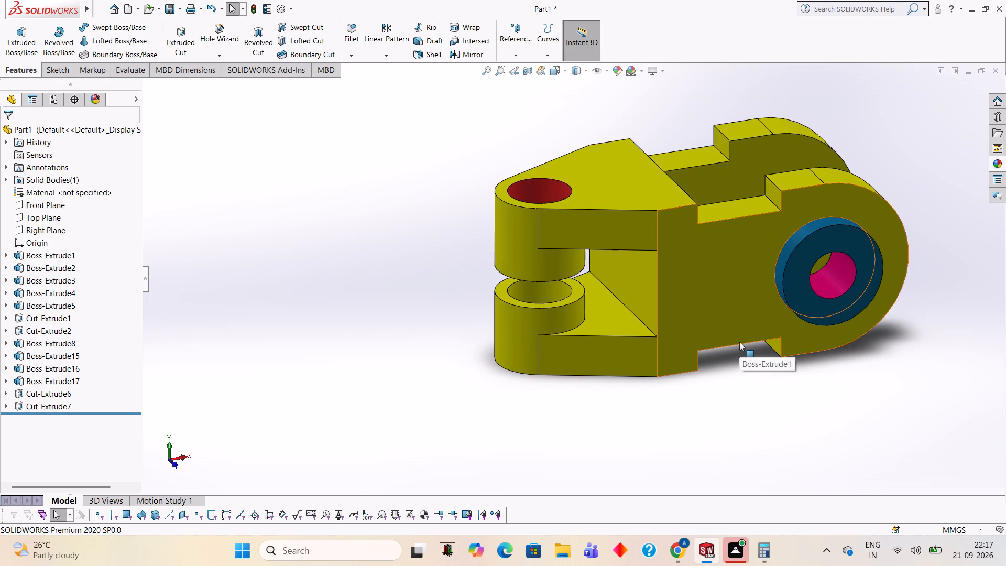
middle_click_drag(699, 420, 689, 323)
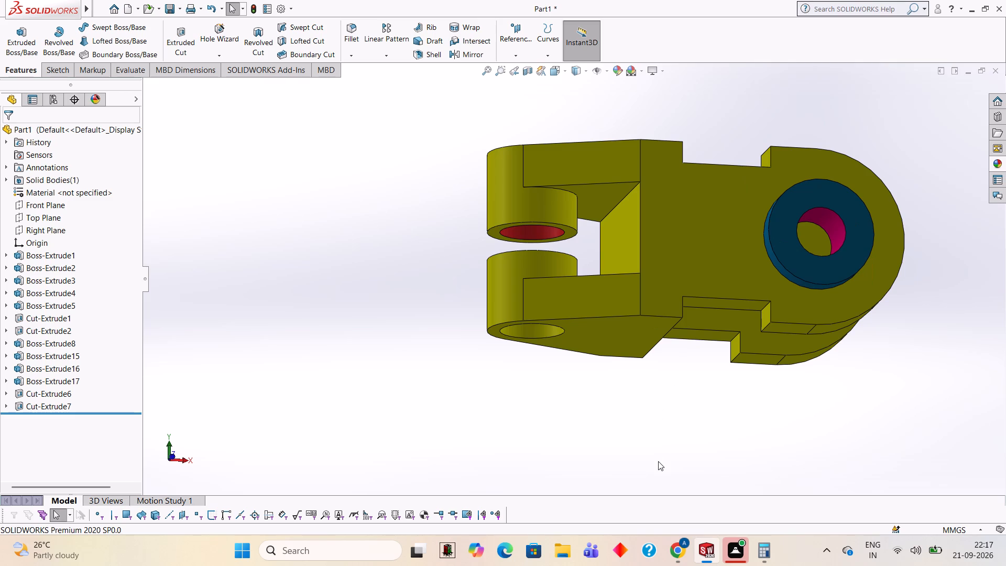
middle_click_drag(658, 461, 654, 366)
middle_click_drag(707, 432, 701, 363)
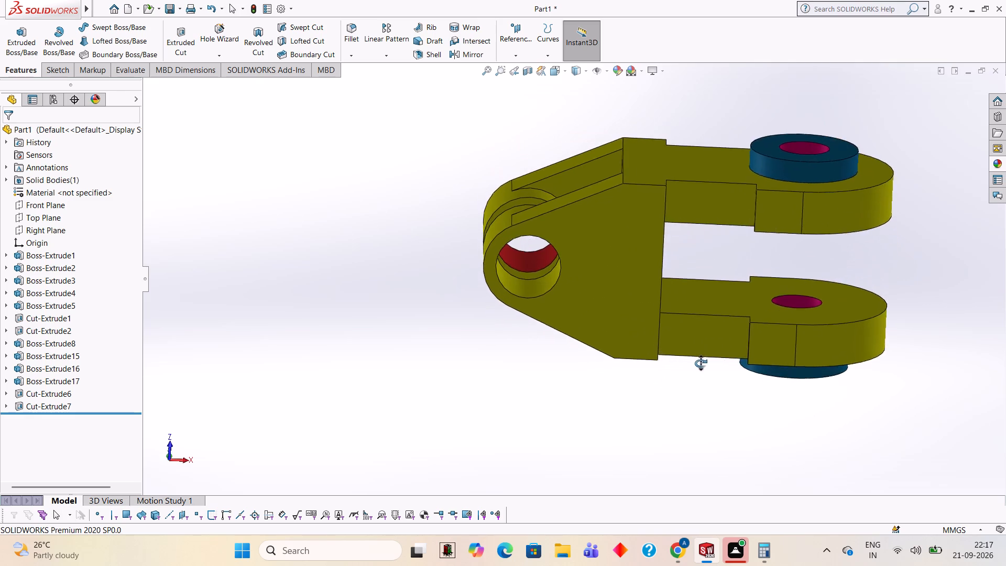
middle_click_drag(701, 363, 721, 401)
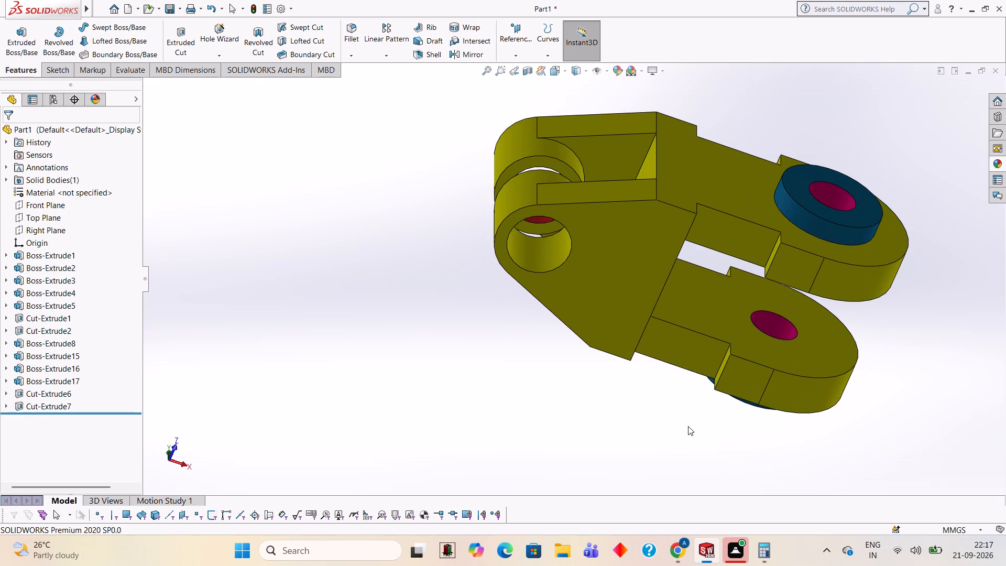
Apply the Red solid appearance to only the hole feature through the lower tapered plate's round end.
middle_click_drag(688, 426, 825, 444)
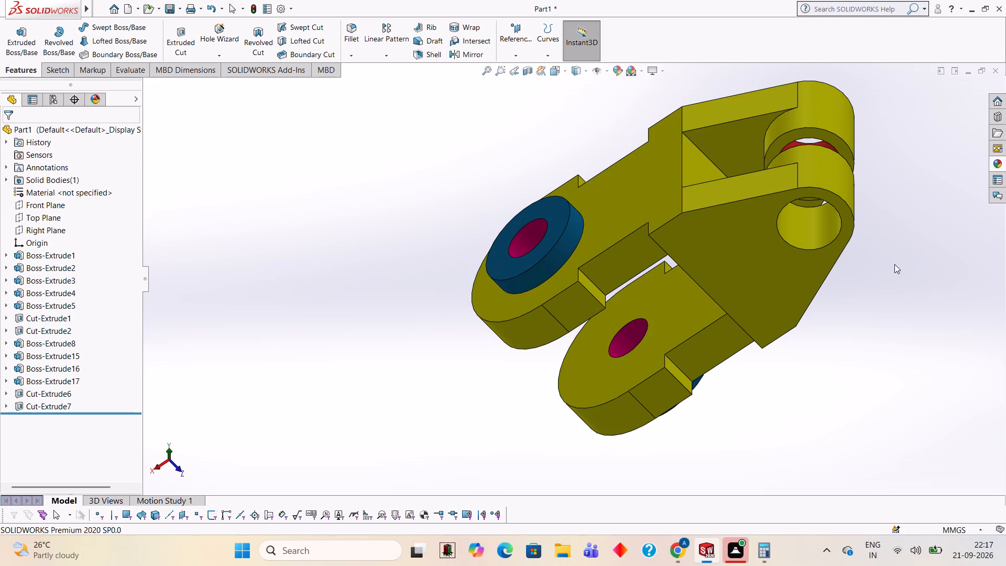
middle_click_drag(895, 250, 859, 274)
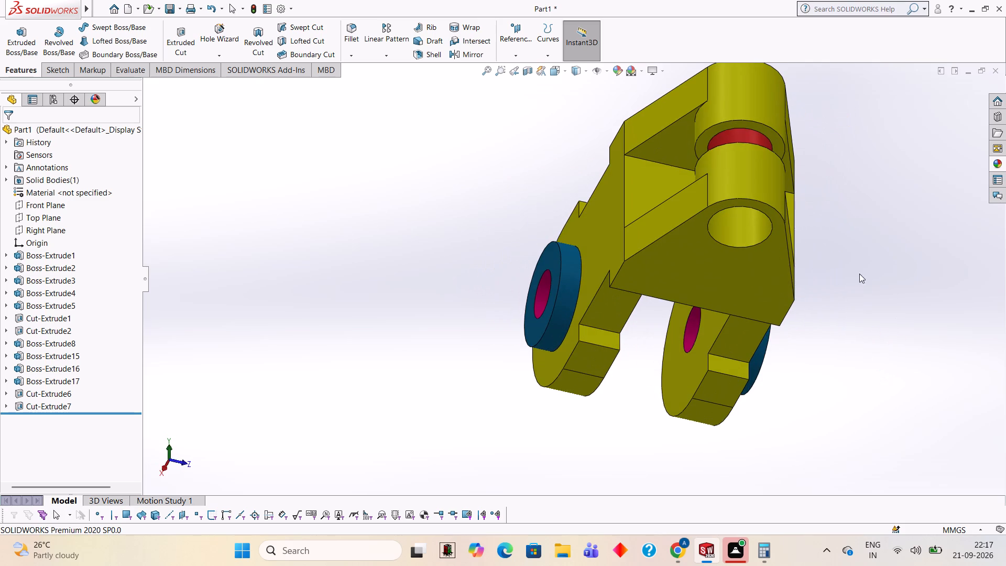
middle_click_drag(859, 274, 860, 289)
middle_click_drag(845, 312, 892, 272)
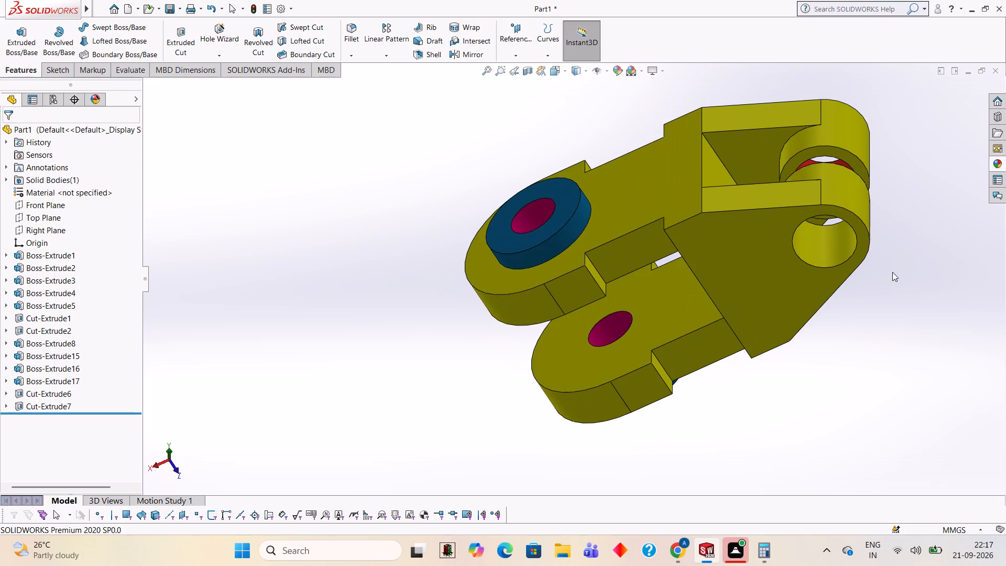
left_click(1003, 159)
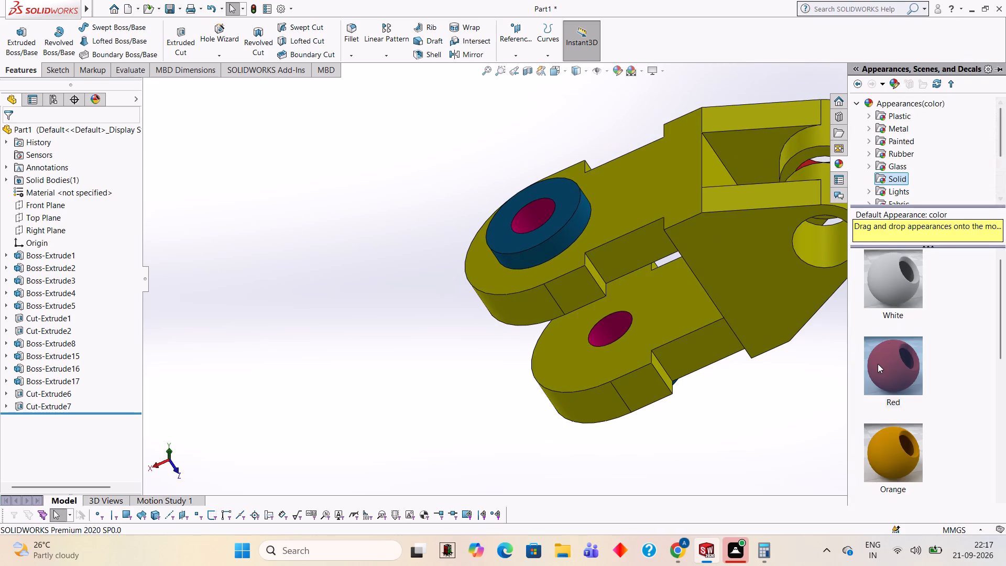
left_click_drag(878, 364, 819, 243)
left_click(819, 243)
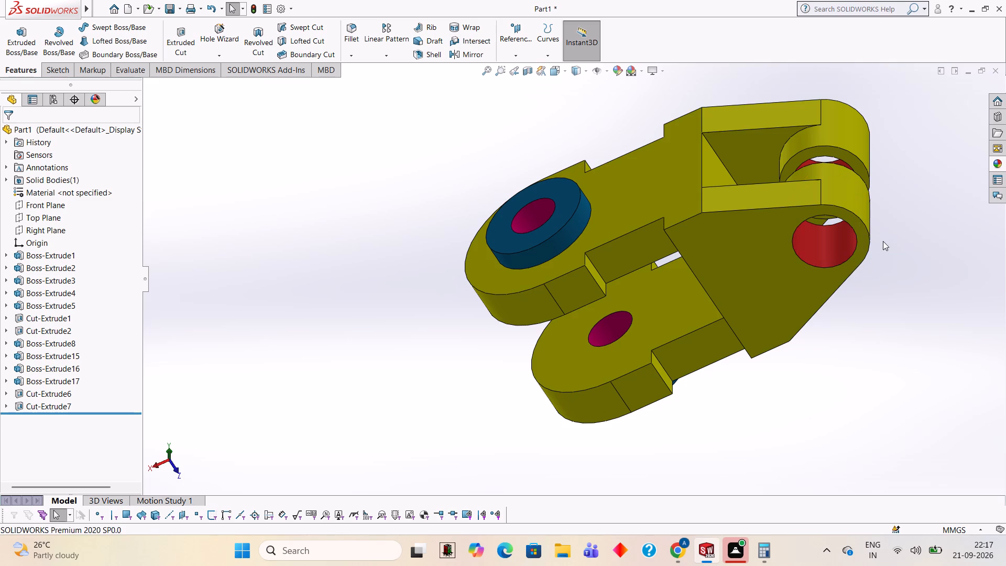
Apply the Green solid appearance to the upper tapered plate, dropping it on the plate's side face.
middle_click_drag(892, 246, 765, 389)
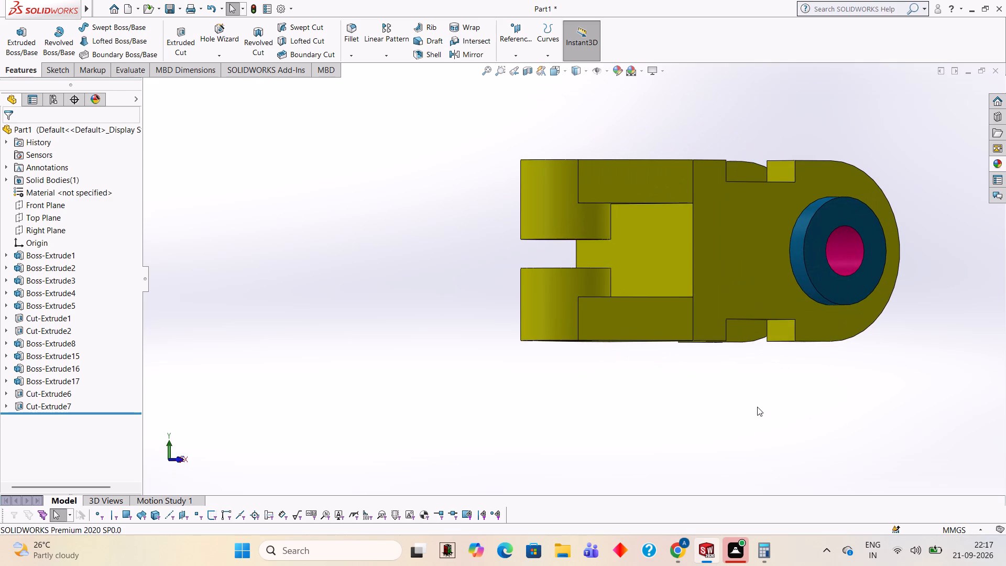
middle_click_drag(753, 407, 762, 418)
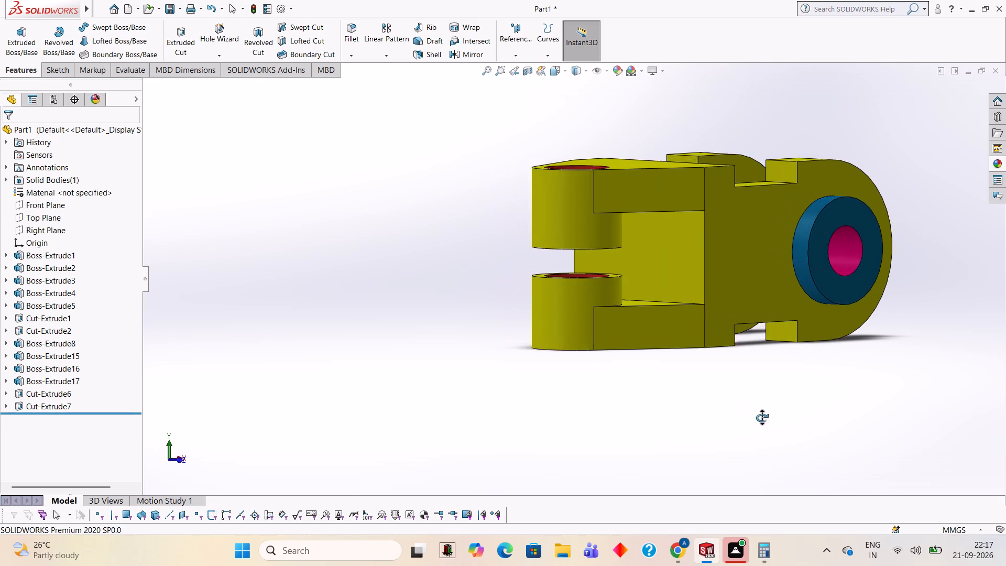
middle_click_drag(762, 418, 762, 418)
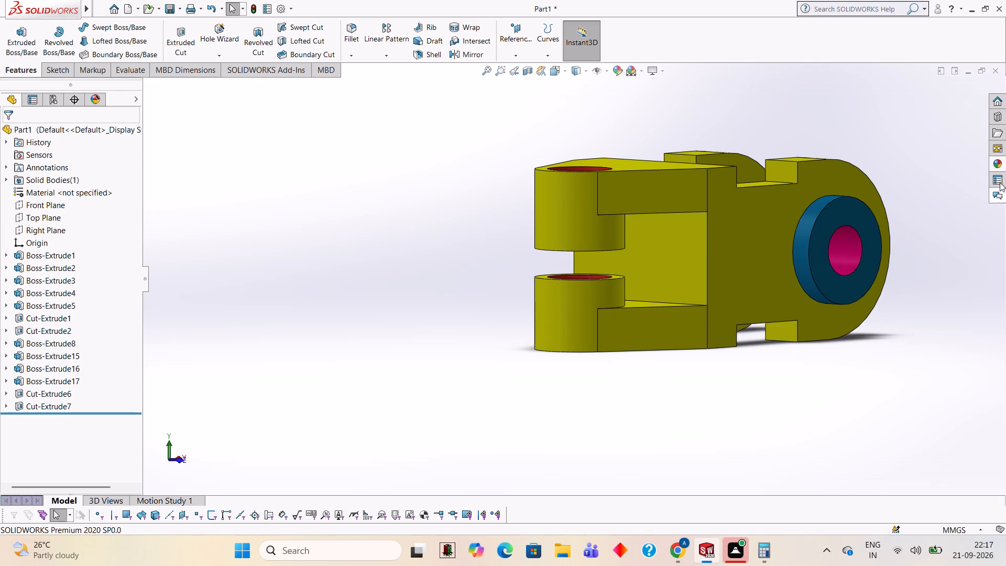
left_click(998, 164)
scroll(883, 365, "down", 2)
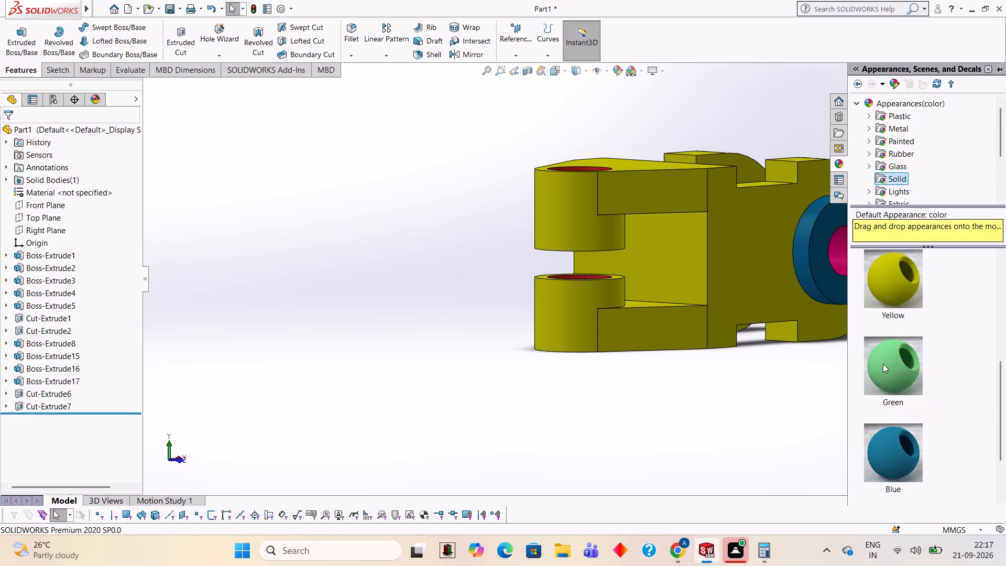
scroll(883, 364, "down", 3)
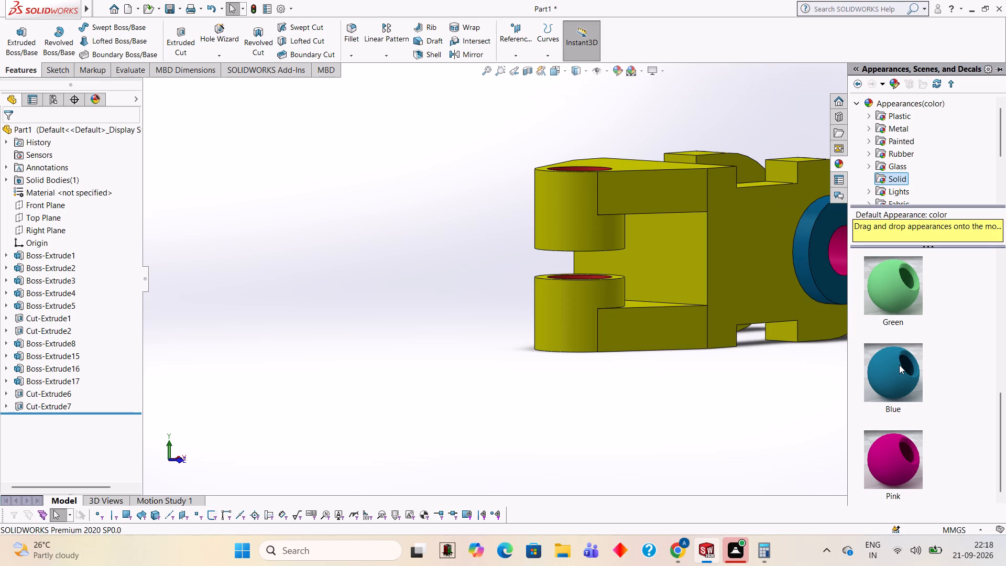
scroll(899, 365, "up", 4)
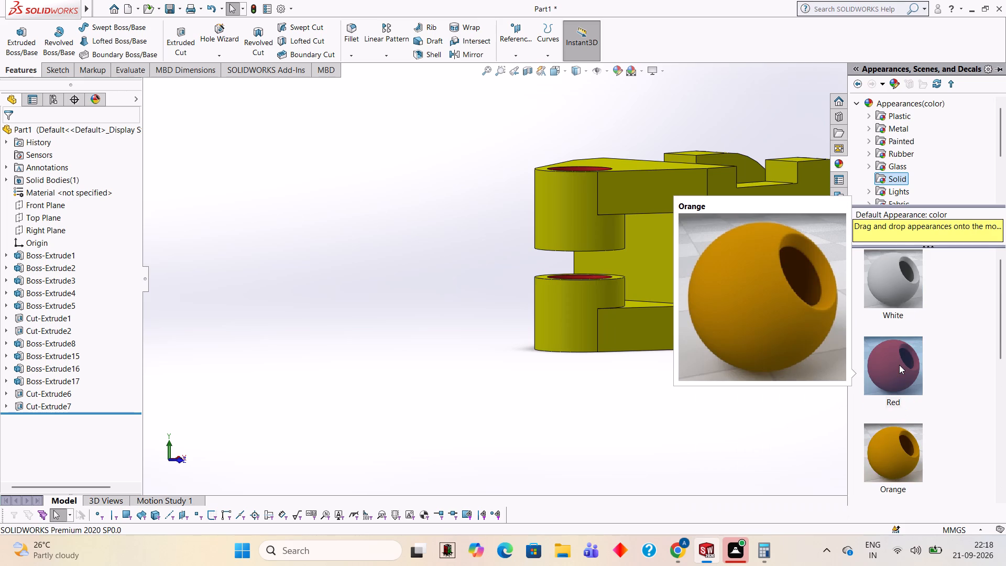
scroll(899, 365, "down", 6)
scroll(899, 365, "up", 1)
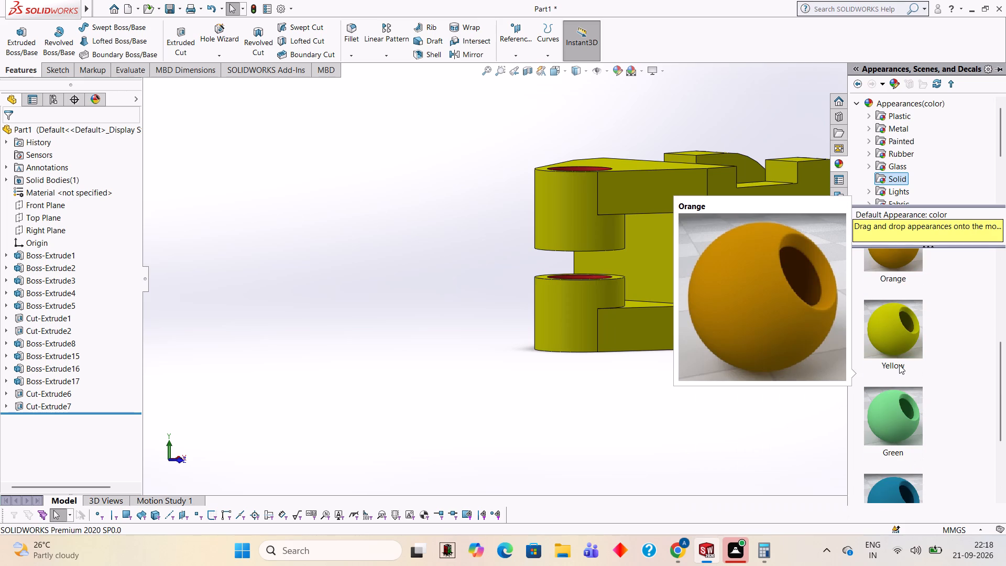
left_click_drag(906, 413, 725, 300)
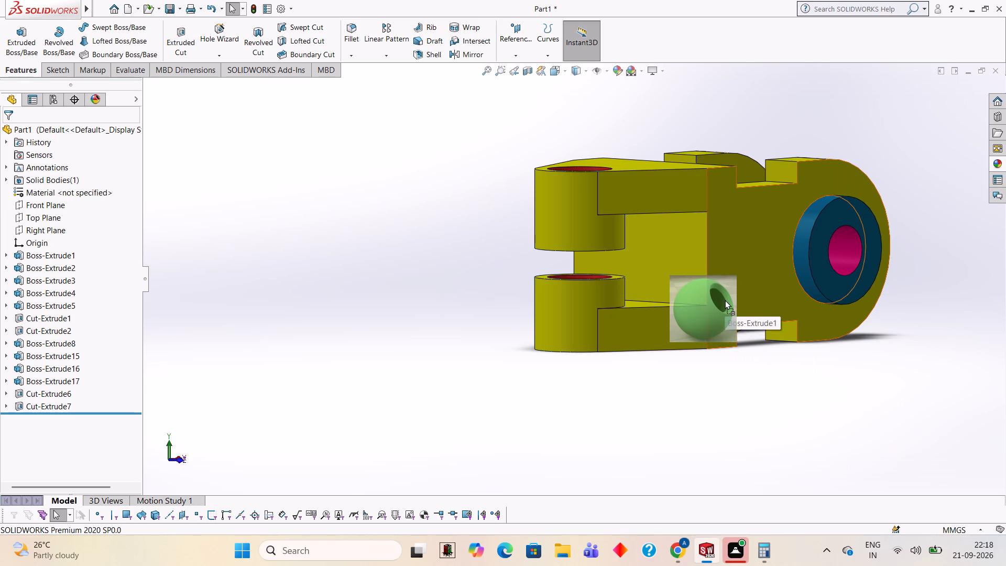
left_click_drag(725, 300, 678, 173)
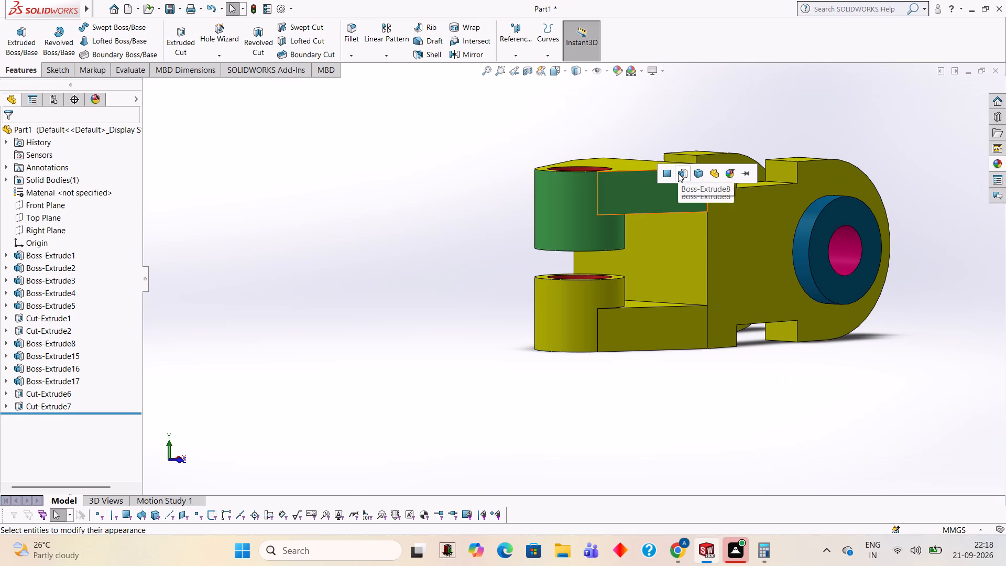
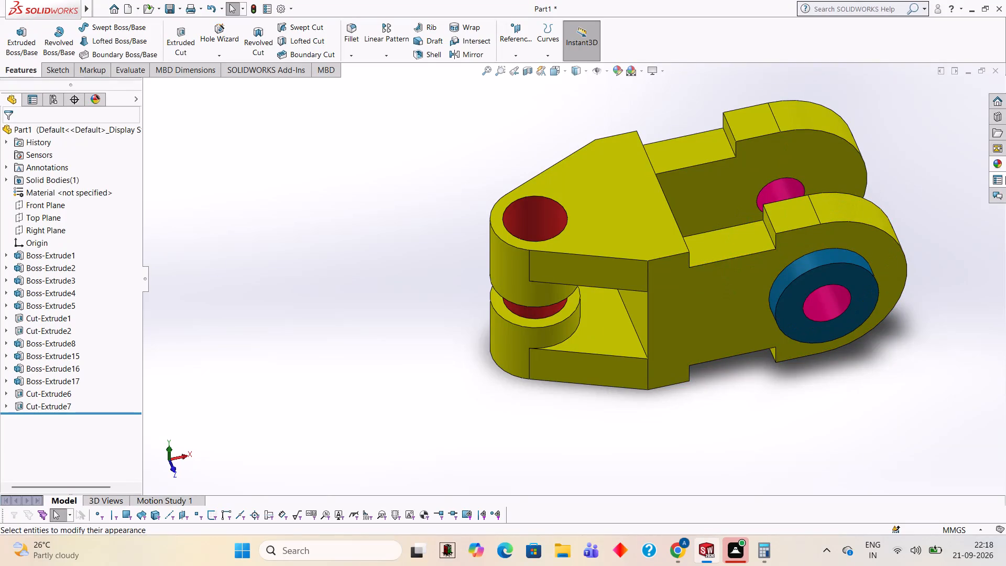
Look through the Solid appearance colours available for the tapered plates.
left_click(993, 162)
scroll(873, 347, "down", 1)
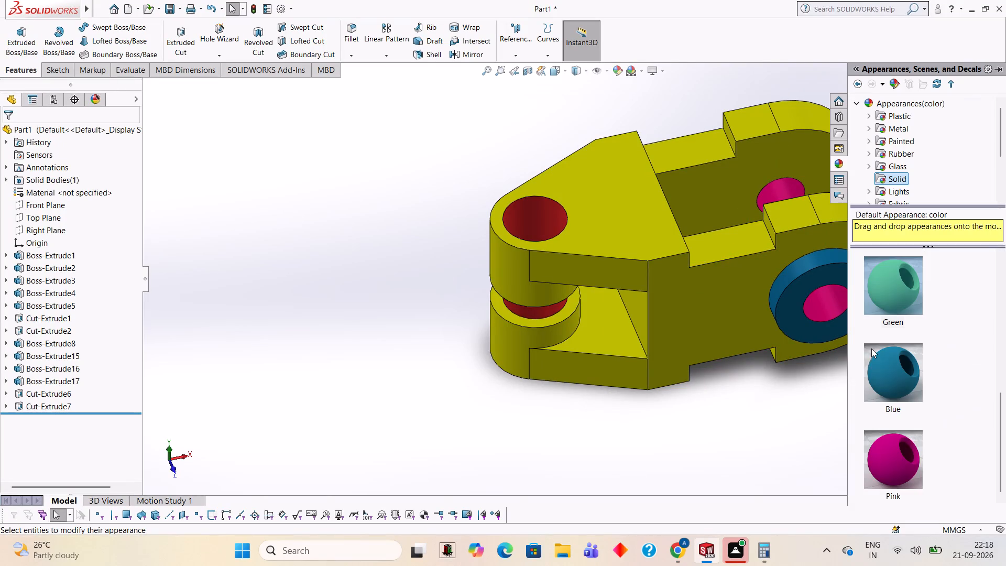
scroll(871, 349, "down", 1)
scroll(875, 335, "up", 8)
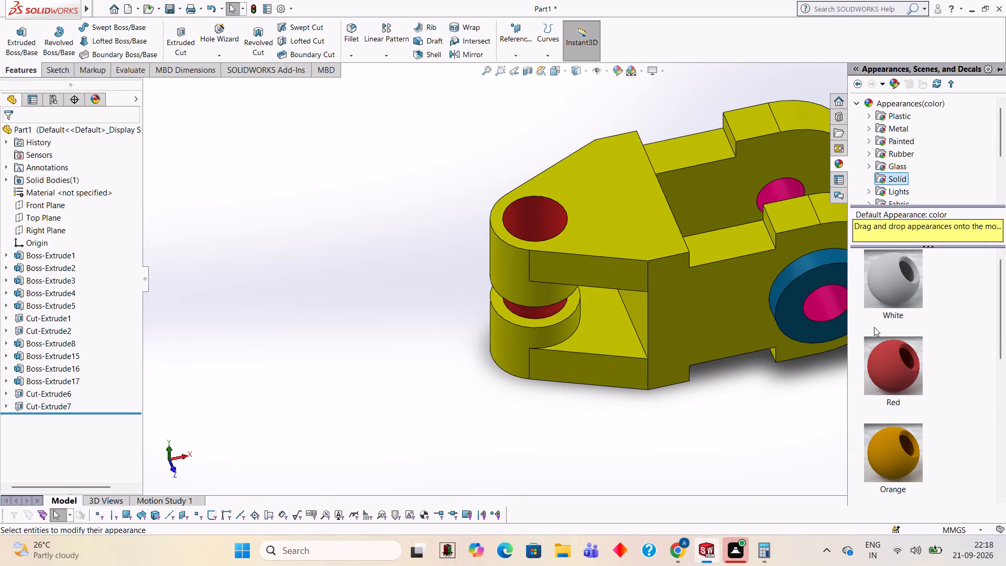
scroll(877, 344, "down", 2)
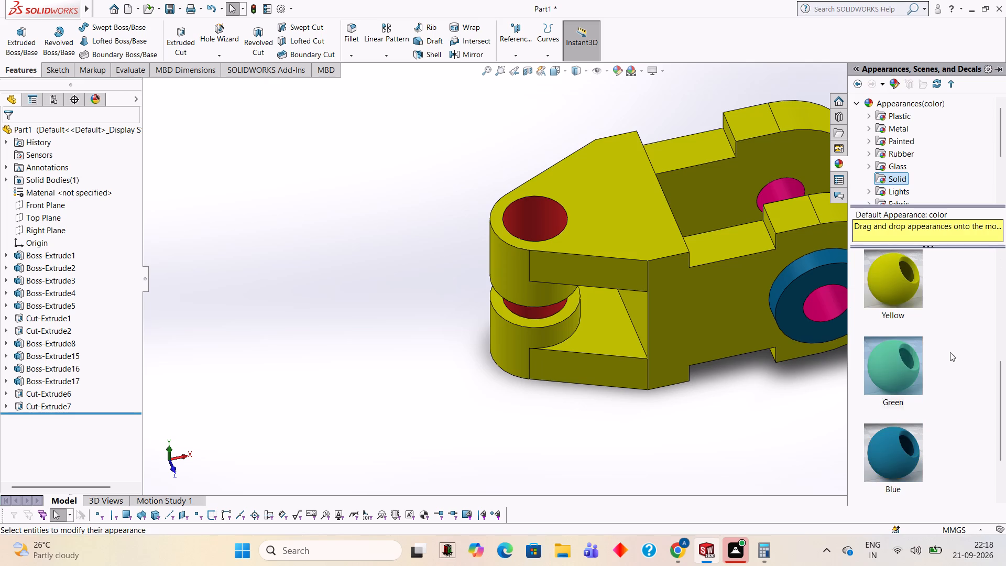
scroll(916, 382, "down", 2)
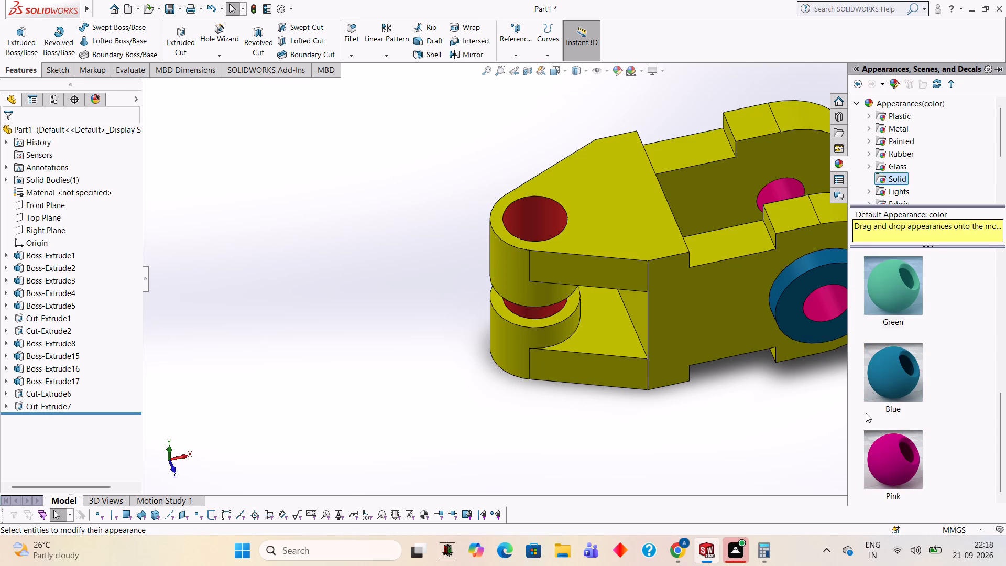
scroll(993, 390, "down", 1)
scroll(912, 427, "up", 4)
scroll(872, 406, "up", 2)
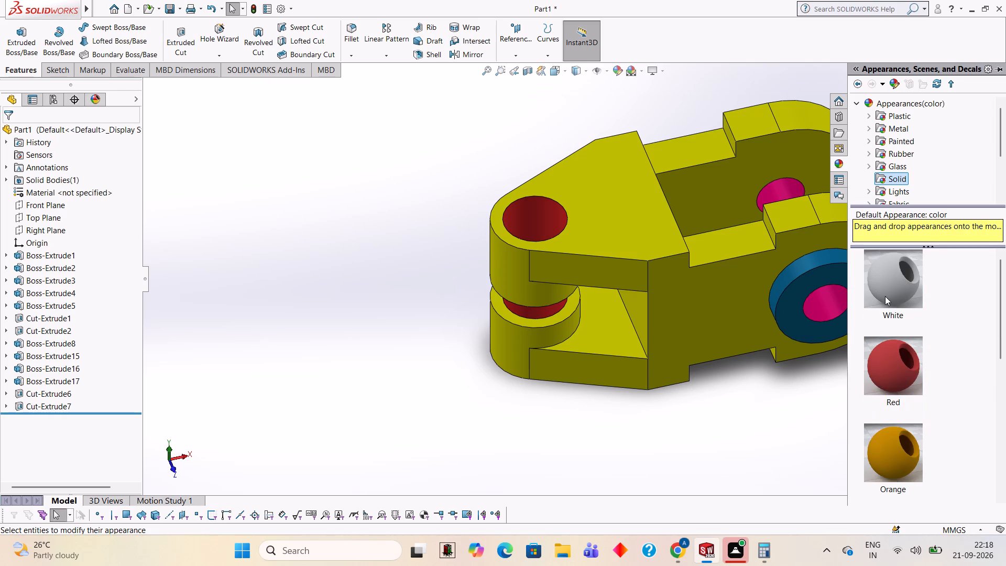
left_click(809, 444)
scroll(880, 325, "up", 1)
scroll(878, 191, "down", 1)
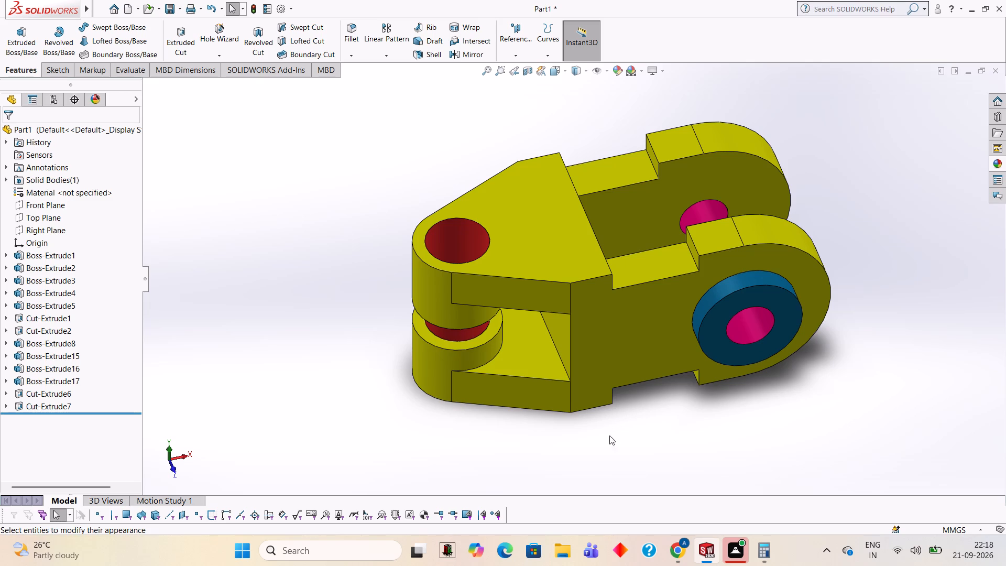
Apply the Blue solid appearance to only the Boss-Extrude1 feature, dropping it on the upper tapered plate's top face.
left_click(1003, 162)
scroll(896, 350, "down", 4)
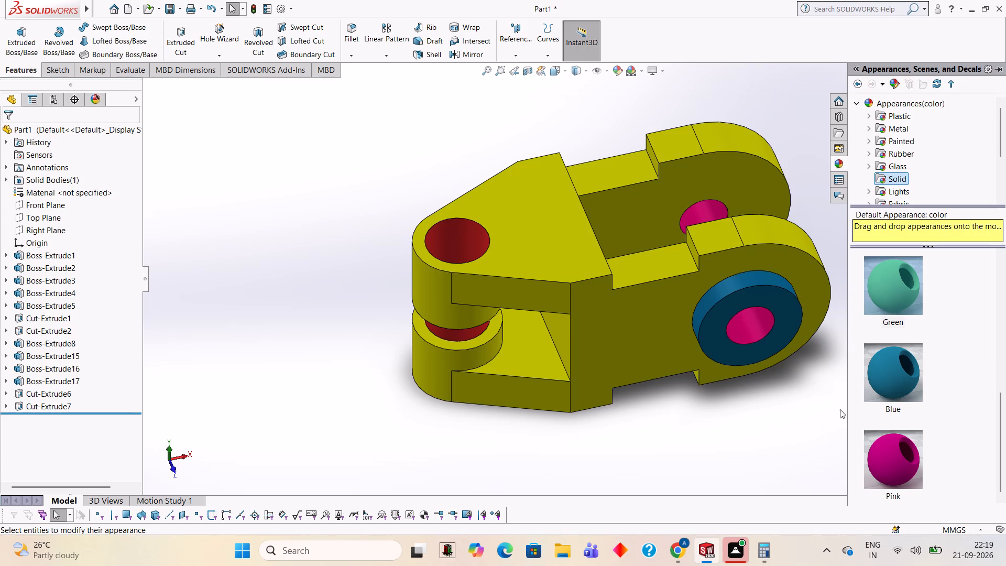
scroll(903, 394, "down", 2)
scroll(903, 394, "up", 3)
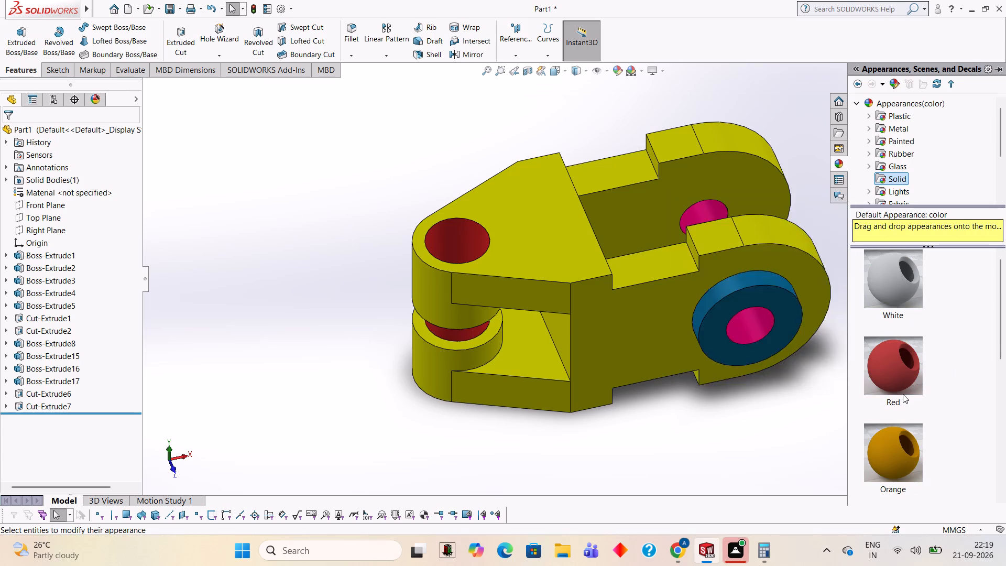
scroll(903, 394, "up", 5)
scroll(905, 383, "down", 3)
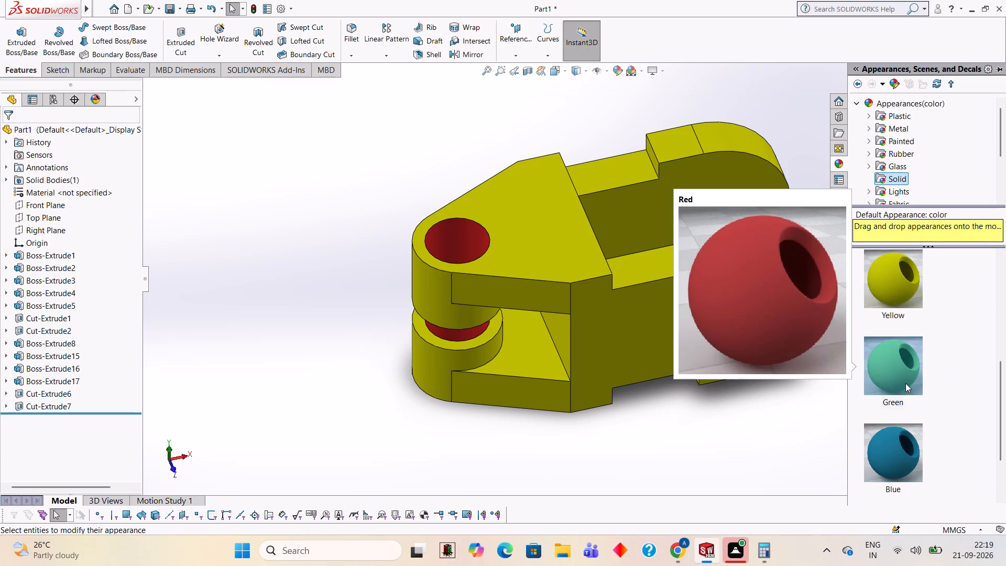
scroll(905, 383, "down", 5)
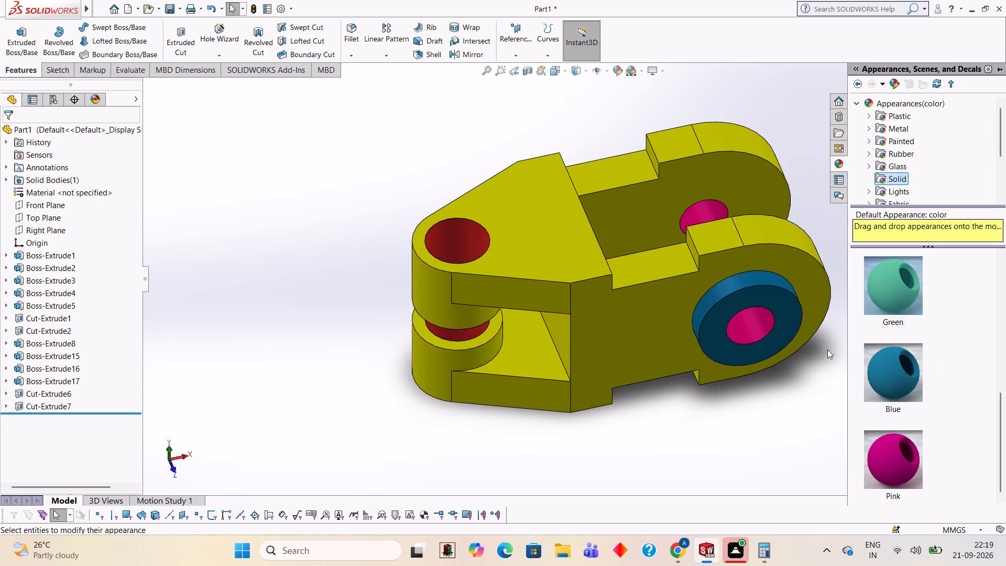
left_click_drag(888, 363, 579, 247)
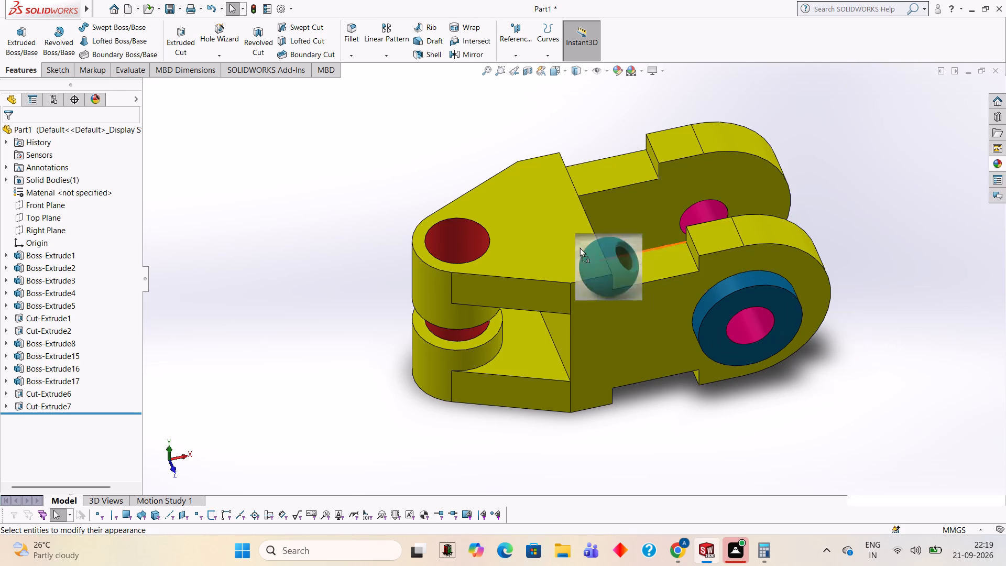
left_click_drag(579, 247, 546, 236)
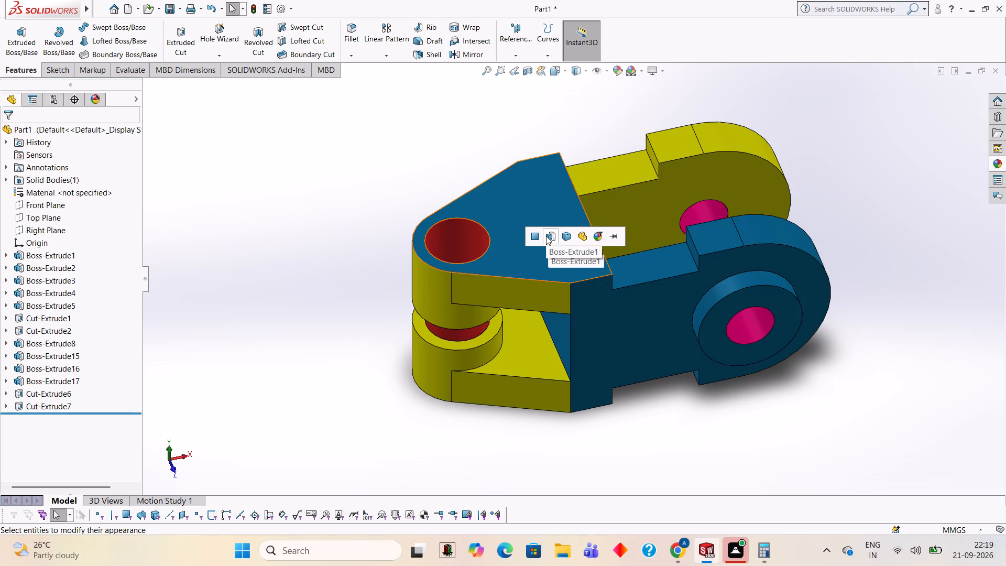
left_click(546, 236)
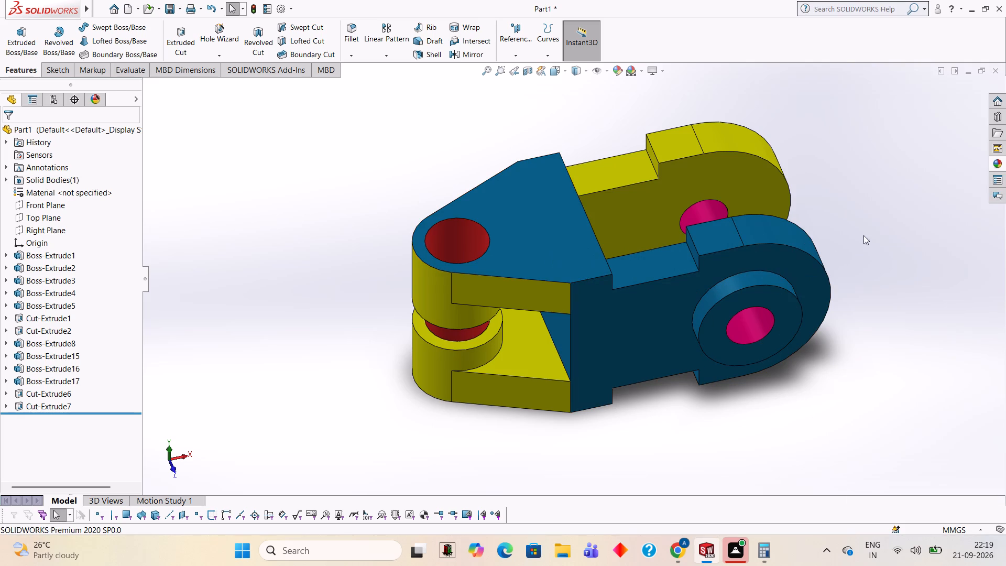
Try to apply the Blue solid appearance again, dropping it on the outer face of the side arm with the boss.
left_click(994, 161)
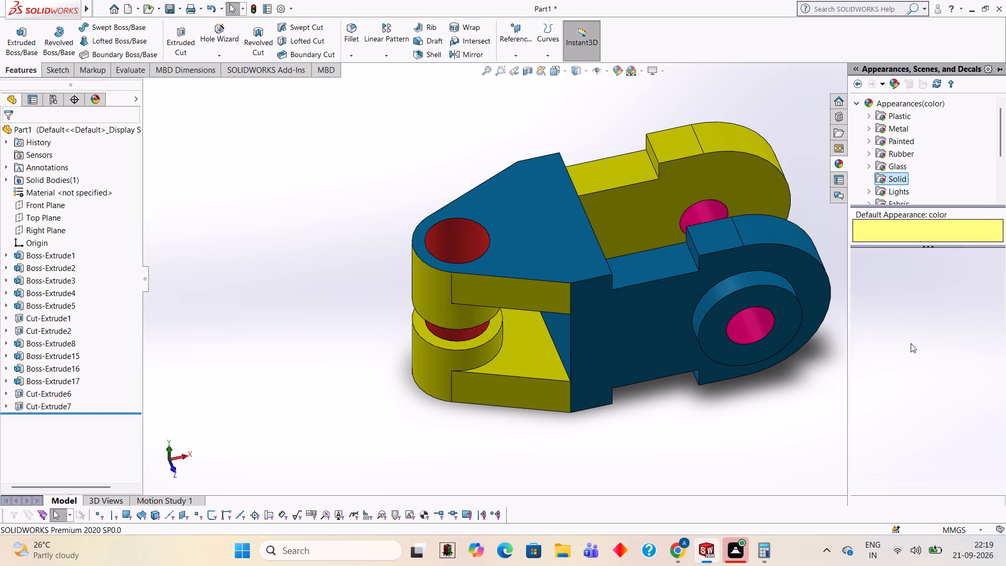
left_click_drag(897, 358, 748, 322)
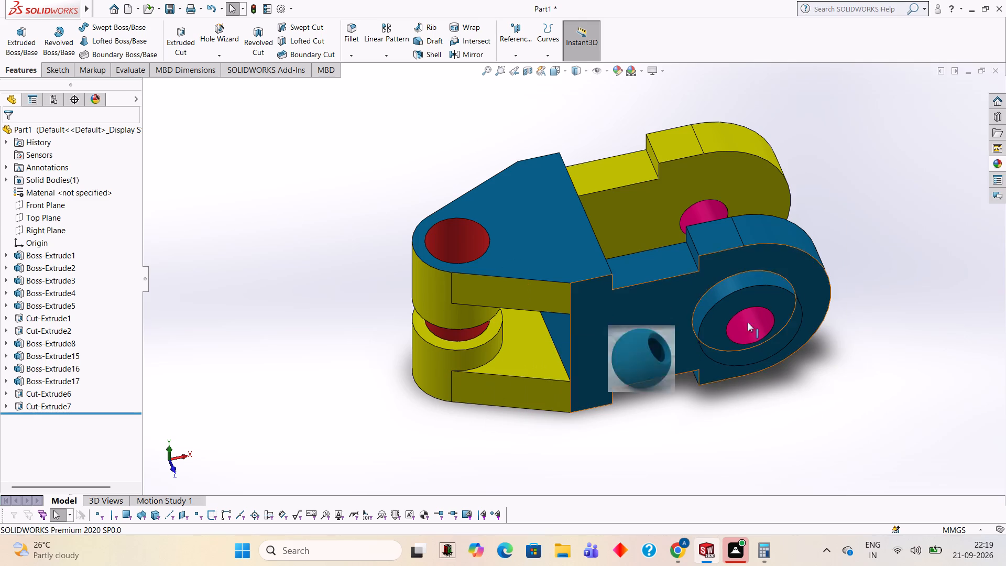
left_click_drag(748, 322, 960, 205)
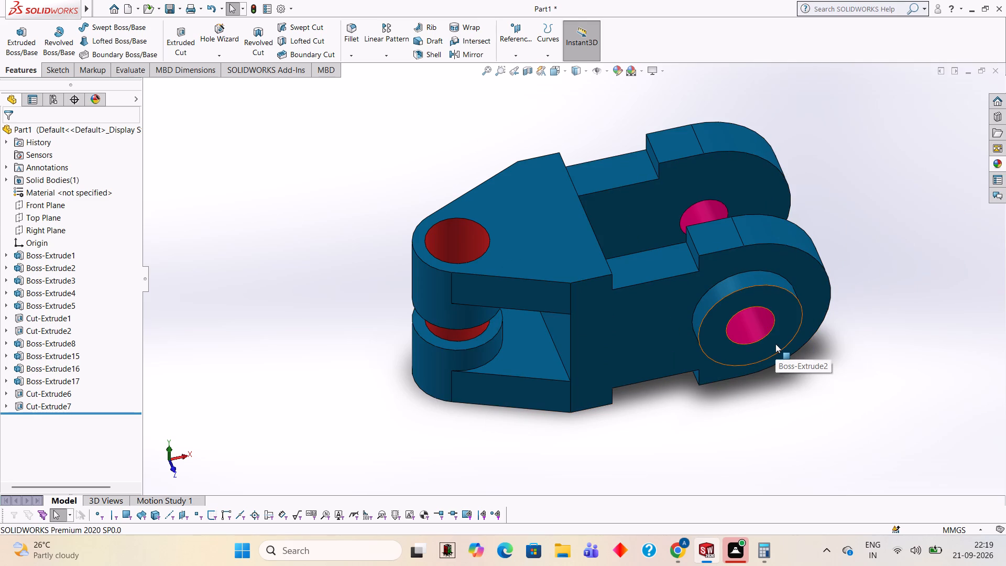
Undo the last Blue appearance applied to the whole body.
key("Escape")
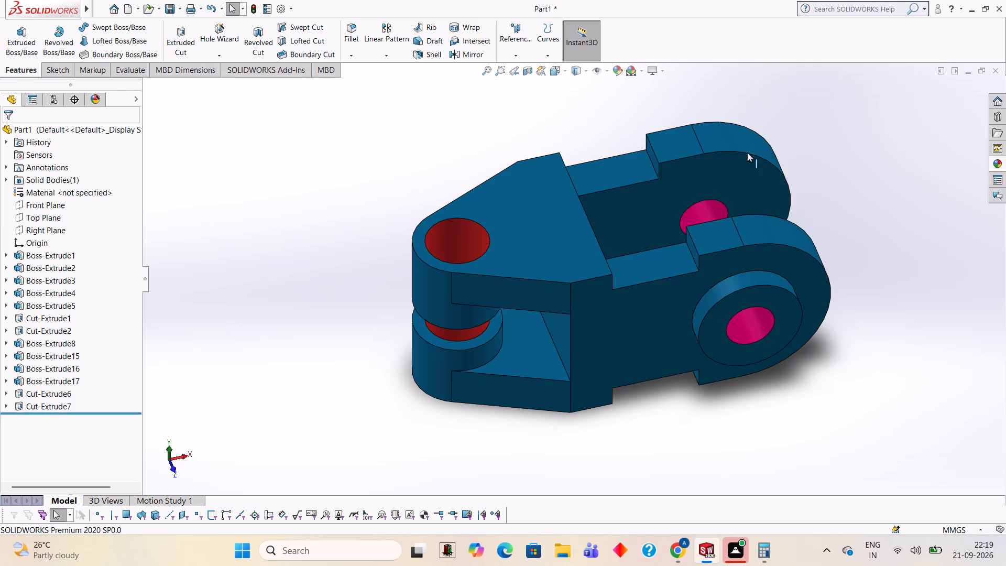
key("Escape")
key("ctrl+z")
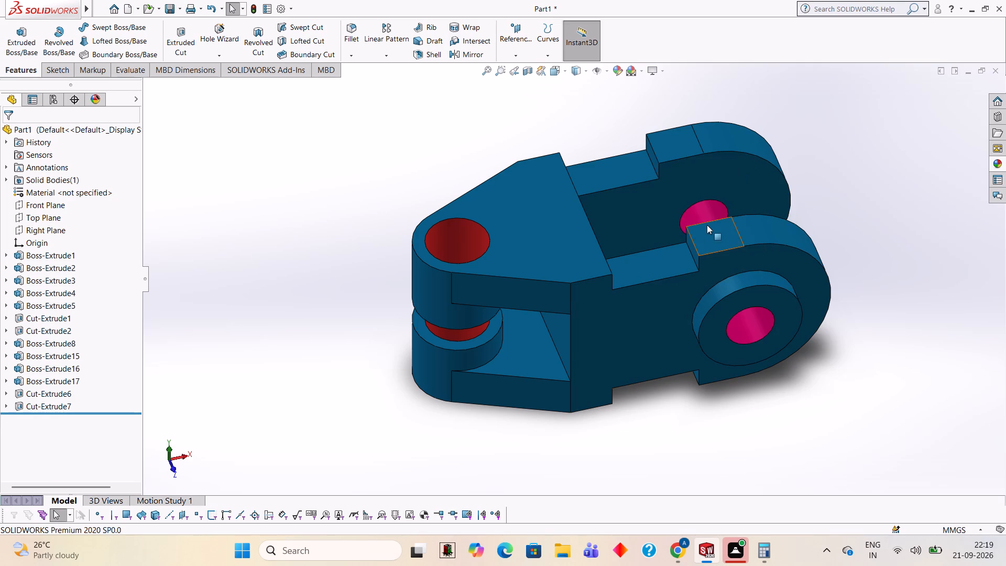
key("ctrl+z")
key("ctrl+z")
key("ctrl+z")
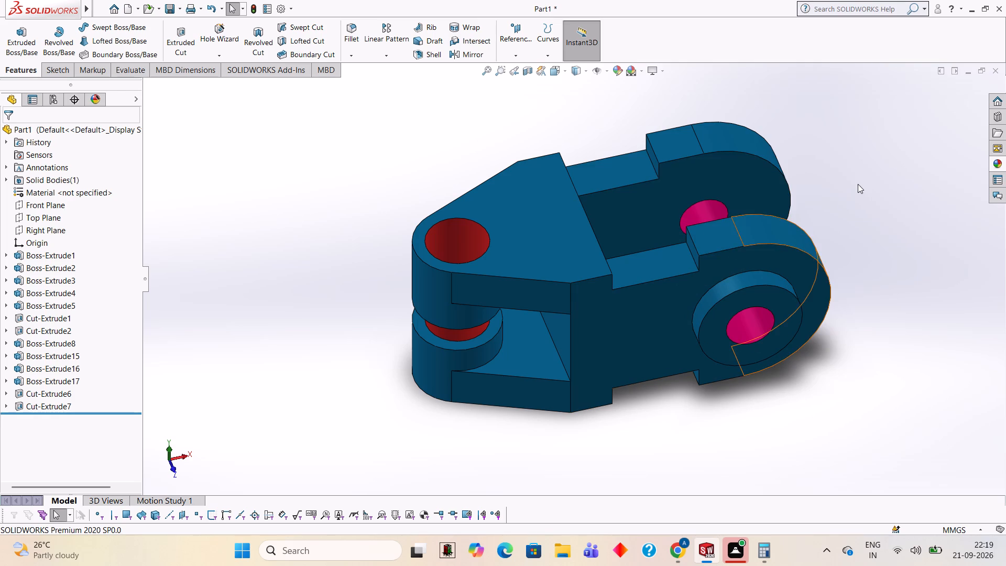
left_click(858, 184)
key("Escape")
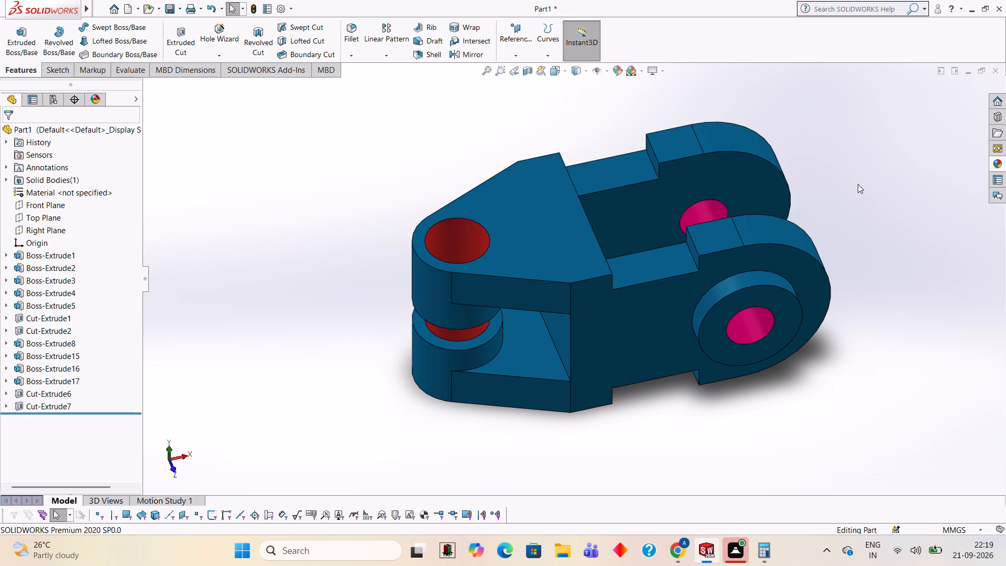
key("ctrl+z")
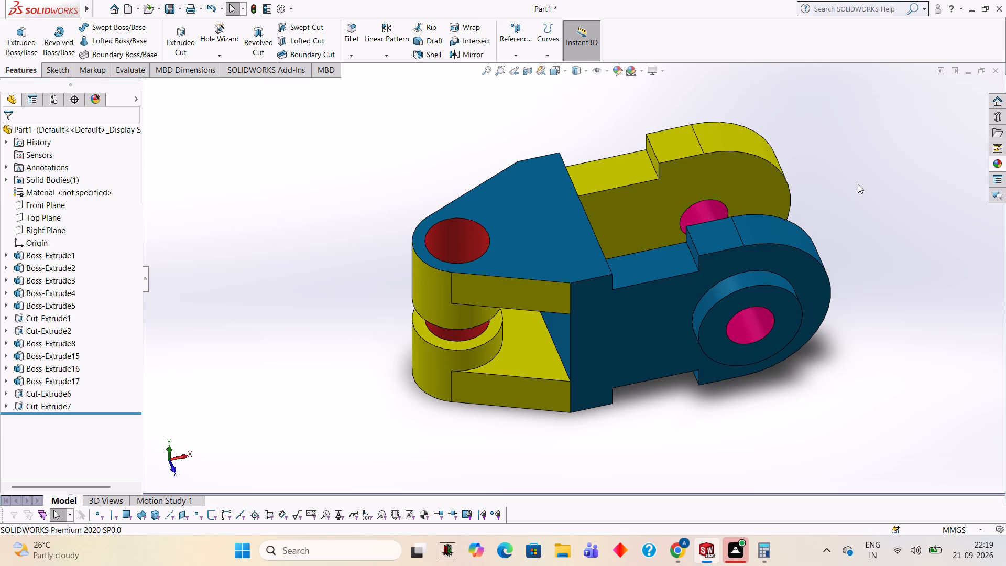
Apply the Blue solid appearance to only the feature at the opposite, still yellow side arm's outer face.
middle_click_drag(608, 419, 600, 288)
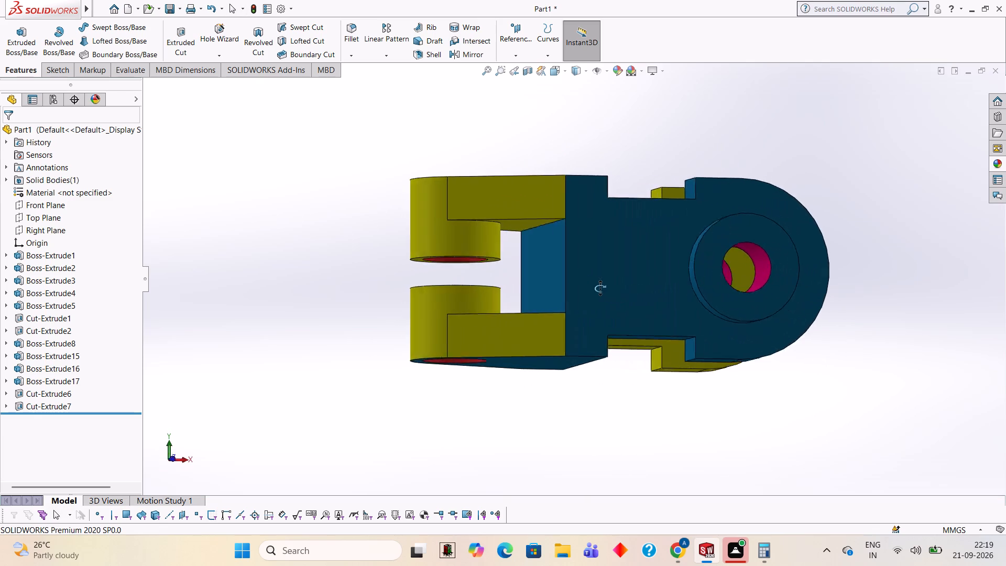
middle_click_drag(600, 288, 766, 396)
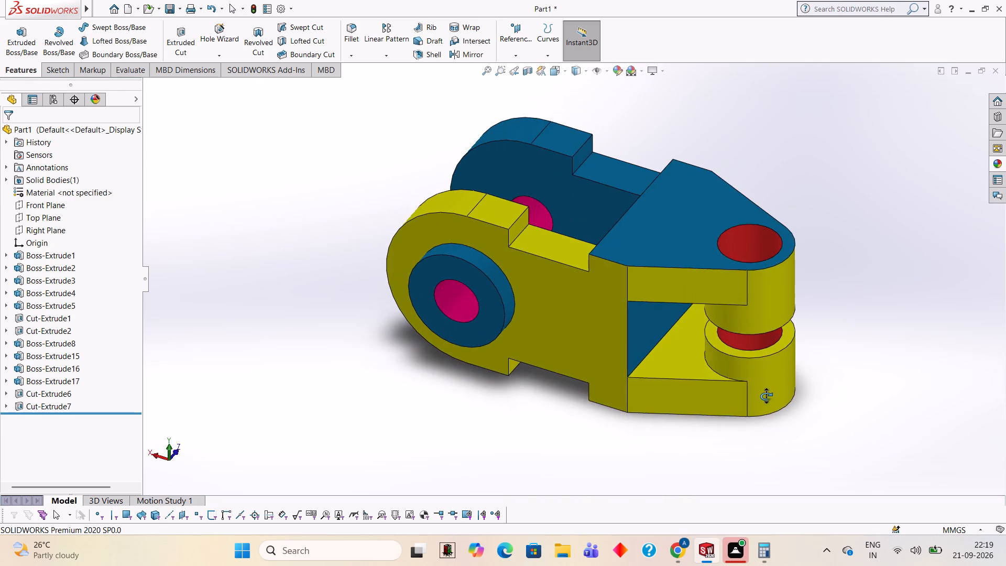
middle_click_drag(766, 396, 767, 396)
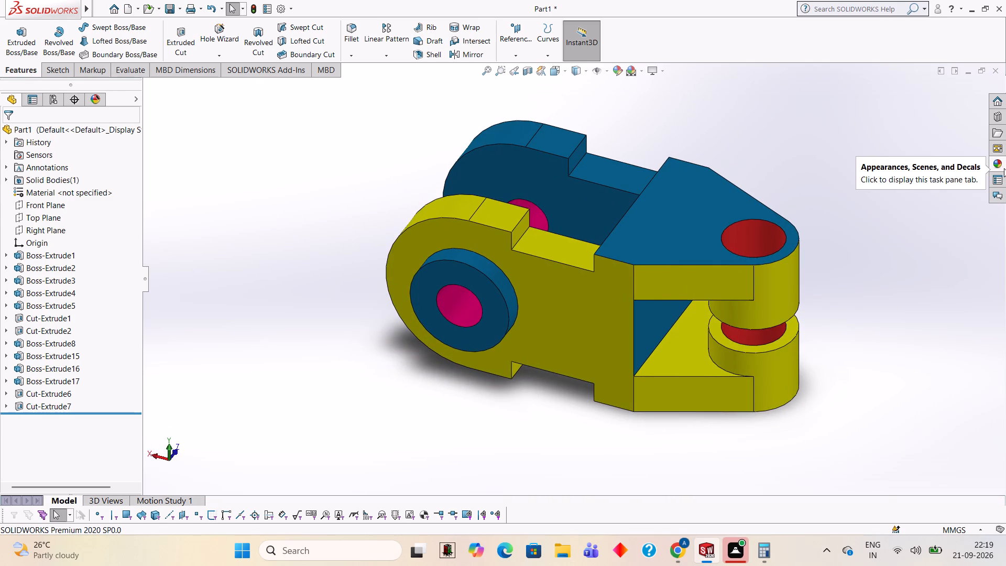
left_click(1004, 168)
left_click_drag(881, 367, 610, 285)
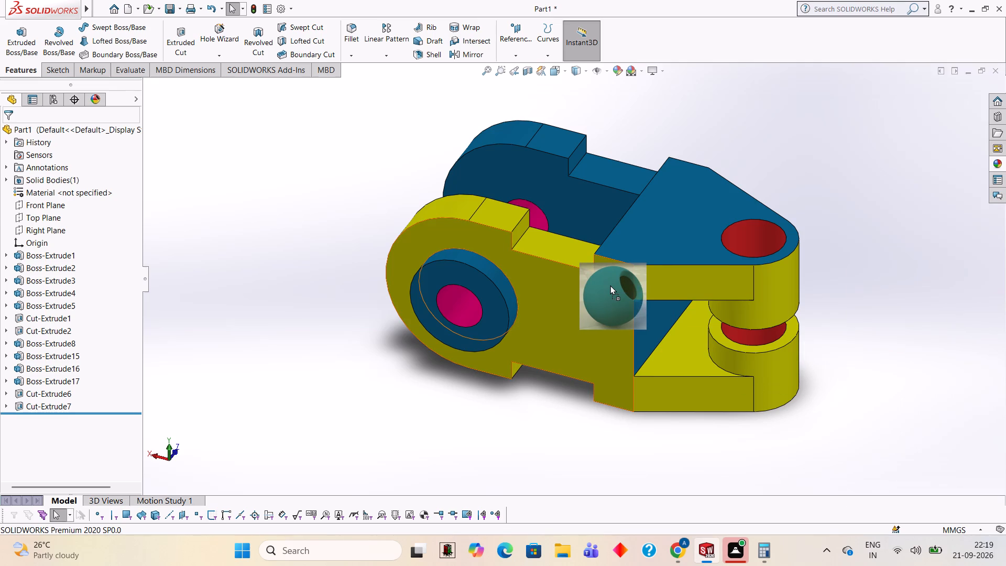
left_click_drag(610, 285, 594, 286)
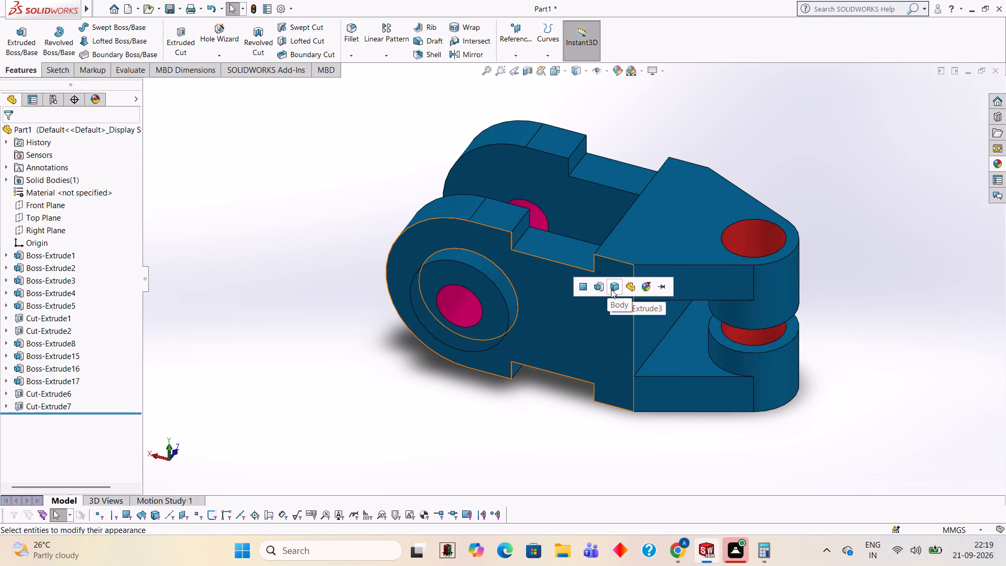
left_click(603, 289)
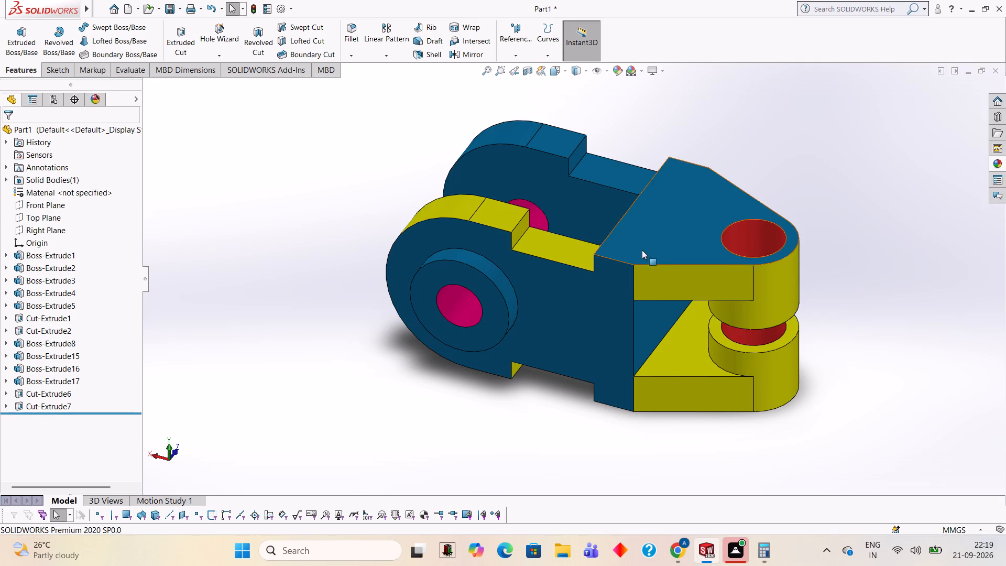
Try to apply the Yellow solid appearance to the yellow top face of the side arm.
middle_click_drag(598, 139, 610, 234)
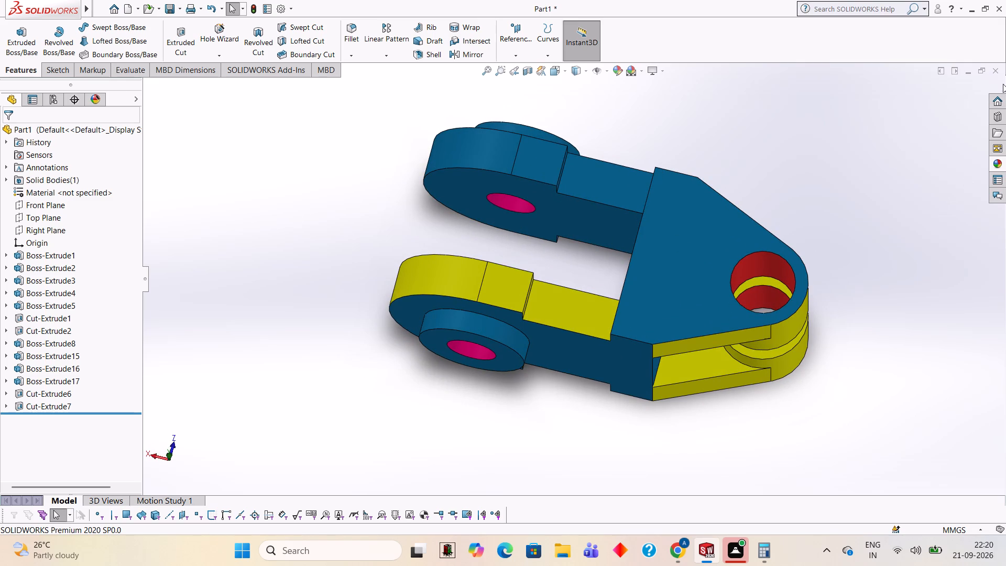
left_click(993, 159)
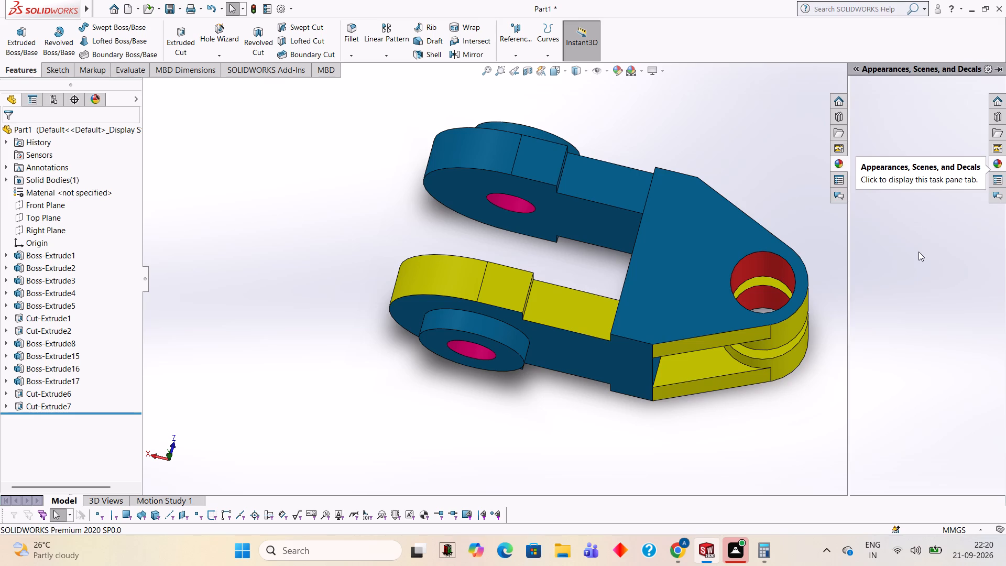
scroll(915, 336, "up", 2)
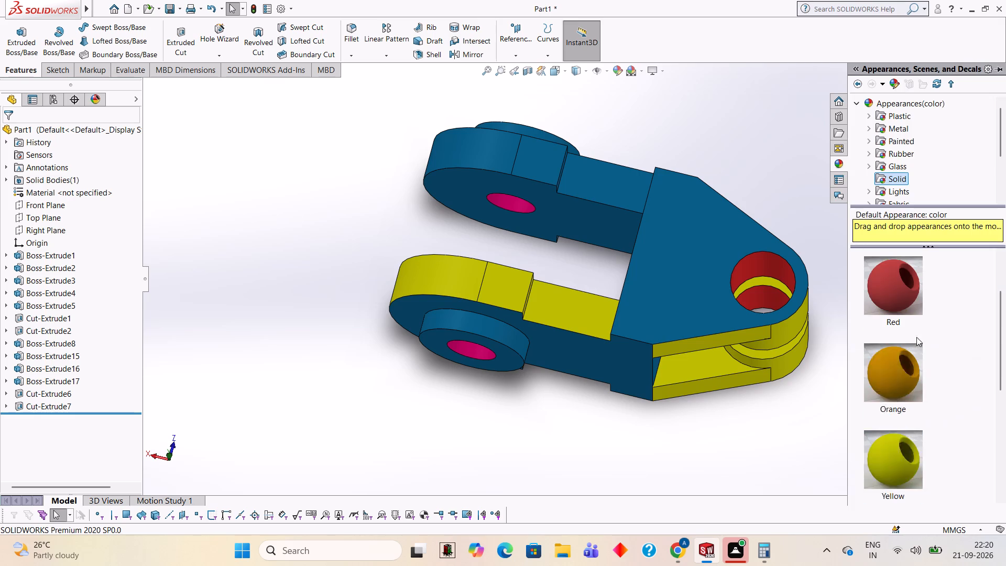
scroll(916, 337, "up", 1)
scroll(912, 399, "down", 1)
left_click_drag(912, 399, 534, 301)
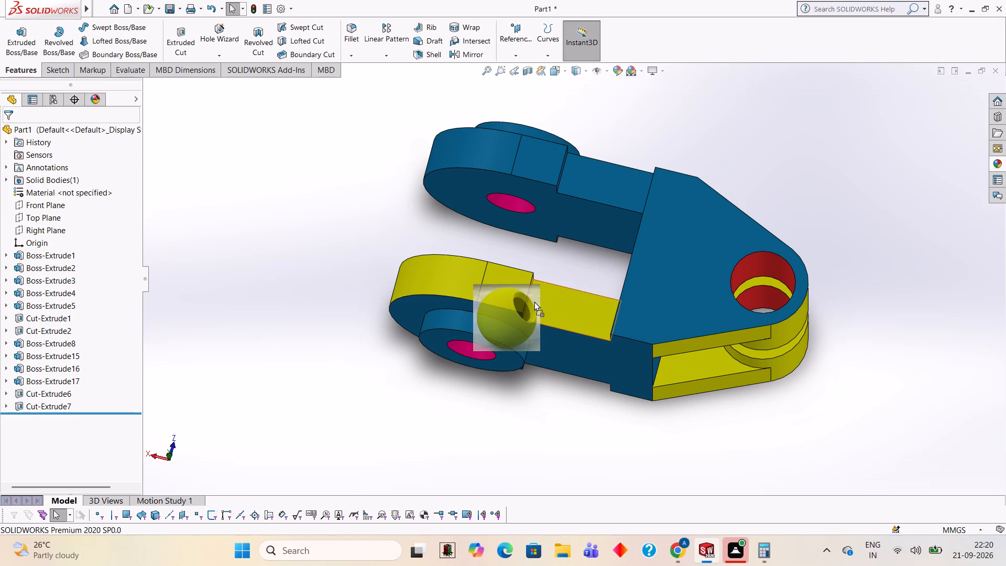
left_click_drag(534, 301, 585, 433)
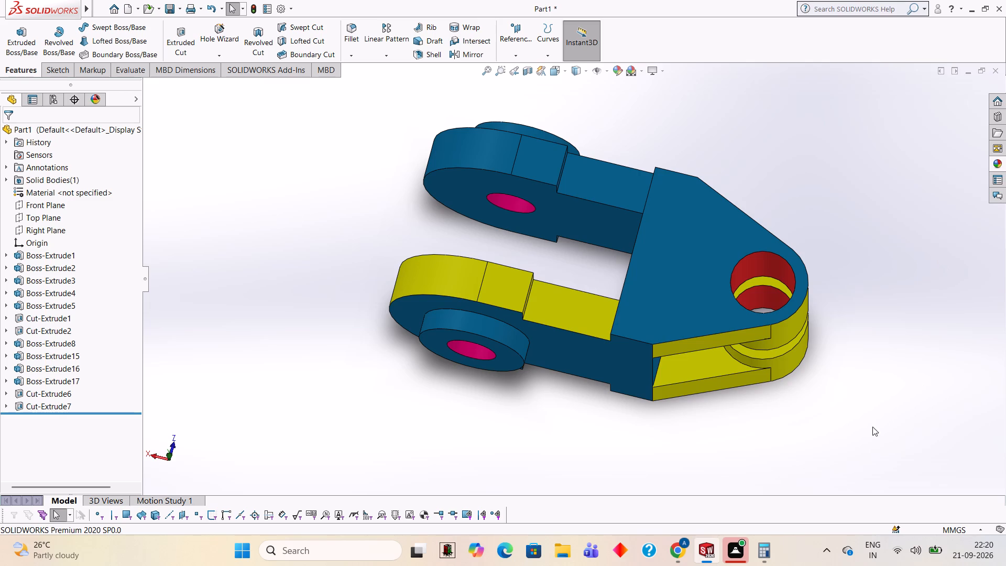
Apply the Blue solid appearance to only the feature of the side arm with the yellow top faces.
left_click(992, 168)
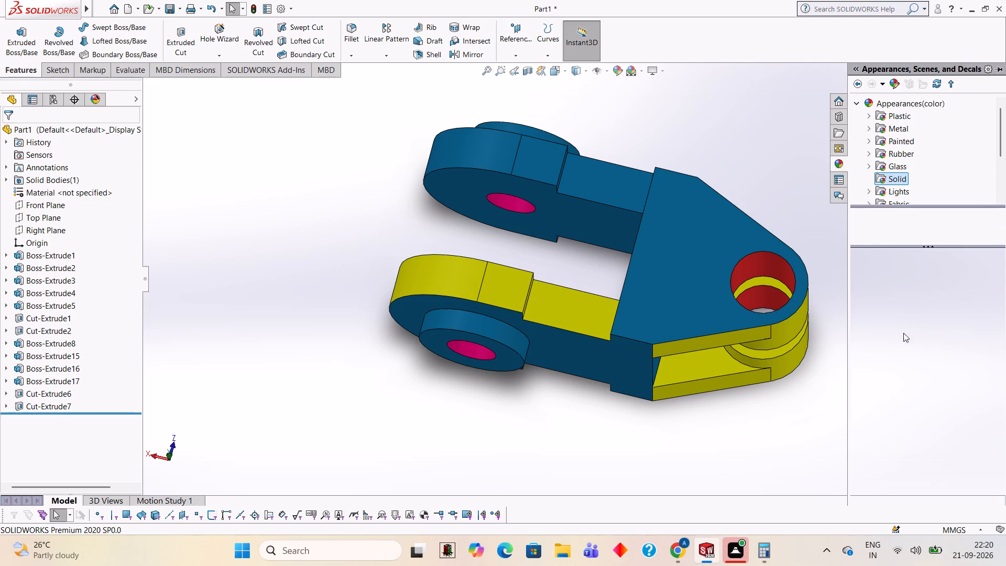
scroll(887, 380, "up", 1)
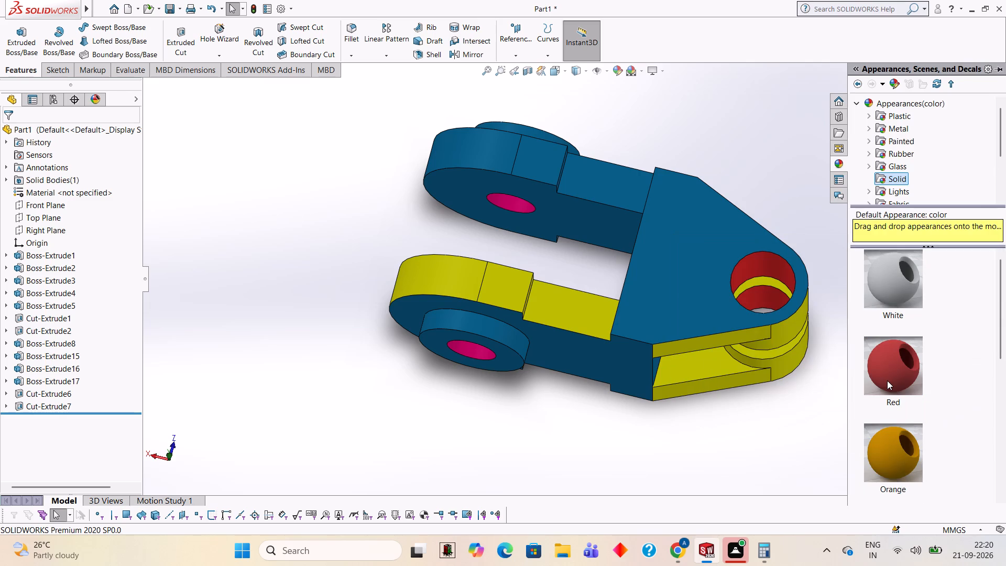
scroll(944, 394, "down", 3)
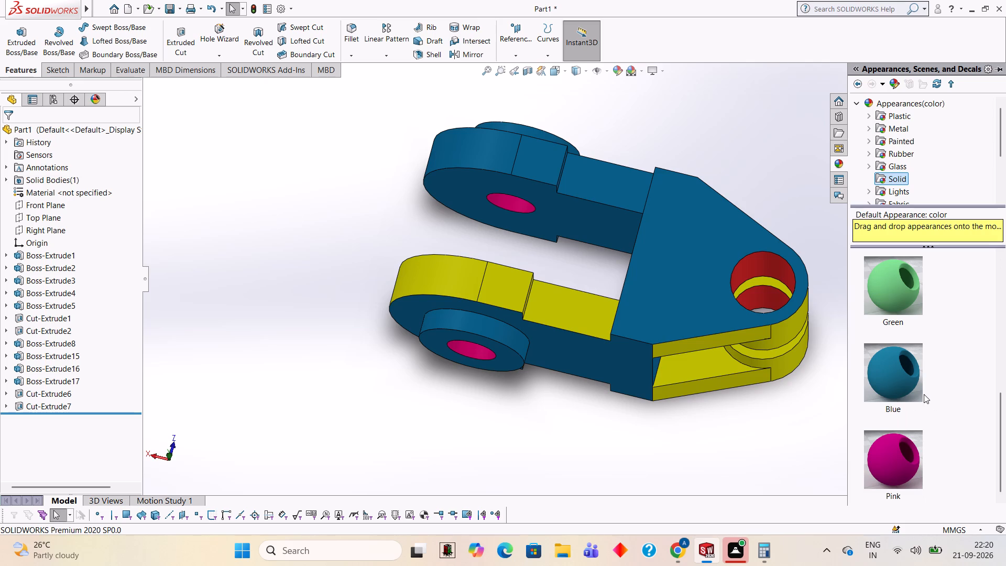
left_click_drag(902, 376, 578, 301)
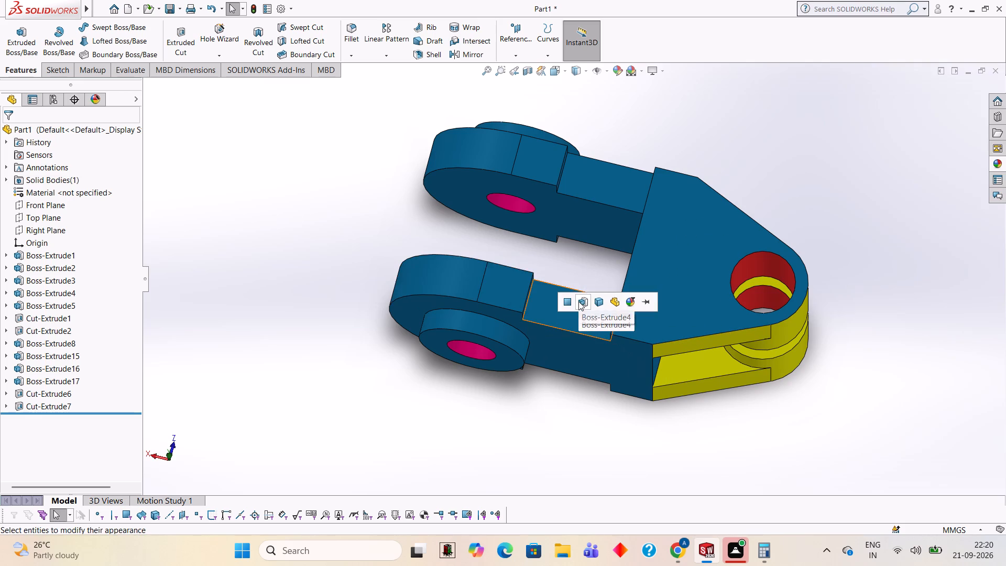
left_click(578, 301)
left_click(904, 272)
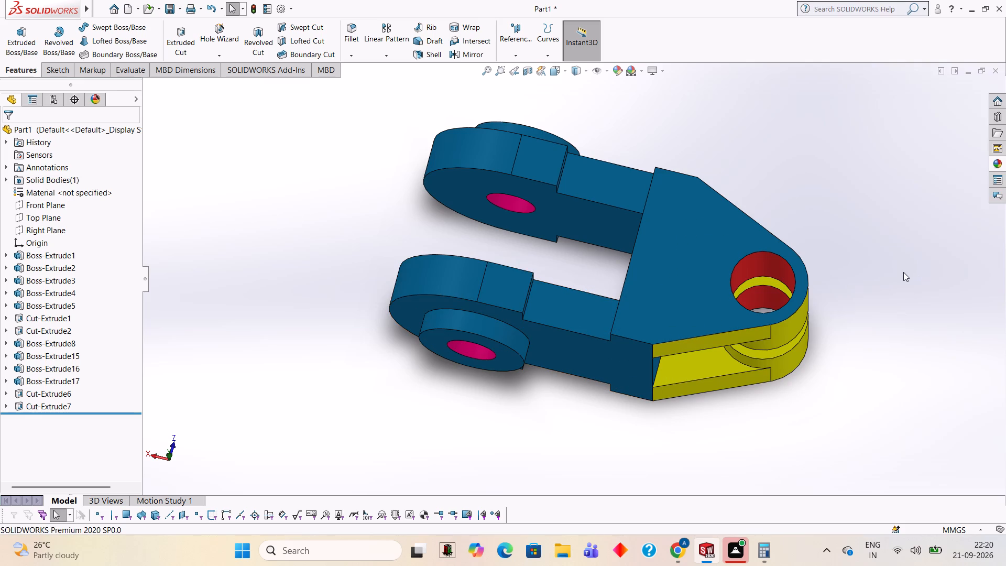
Apply the Green solid appearance to that same side arm's feature, dropping it on the rounded end.
middle_click_drag(879, 285, 862, 240)
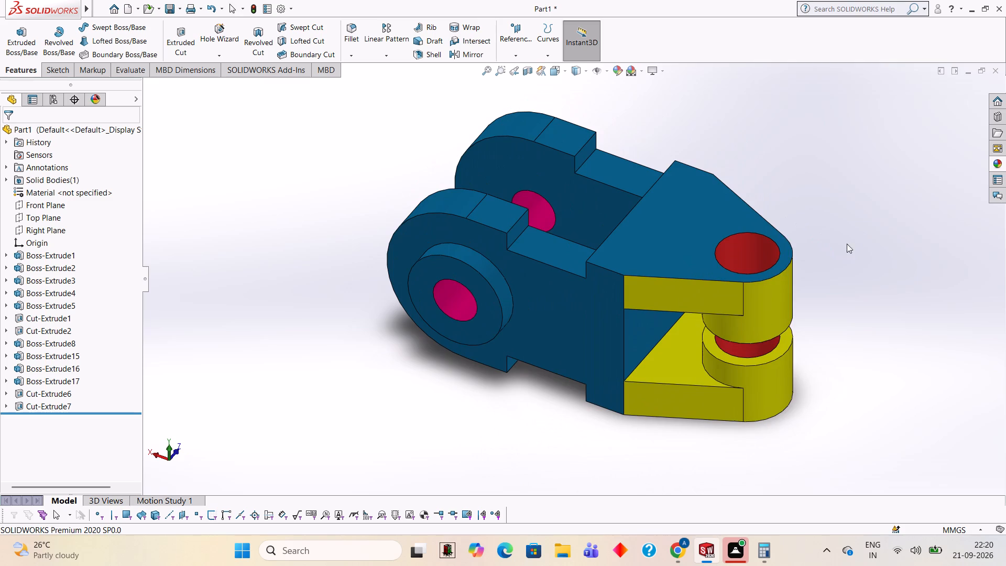
scroll(716, 444, "up", 2)
middle_click_drag(695, 401, 648, 381)
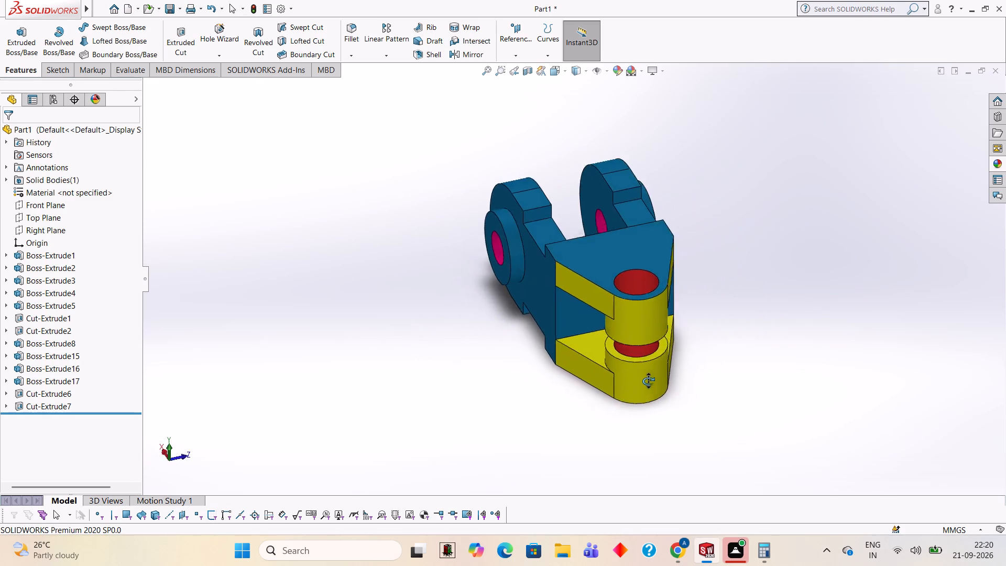
middle_click_drag(648, 381, 725, 369)
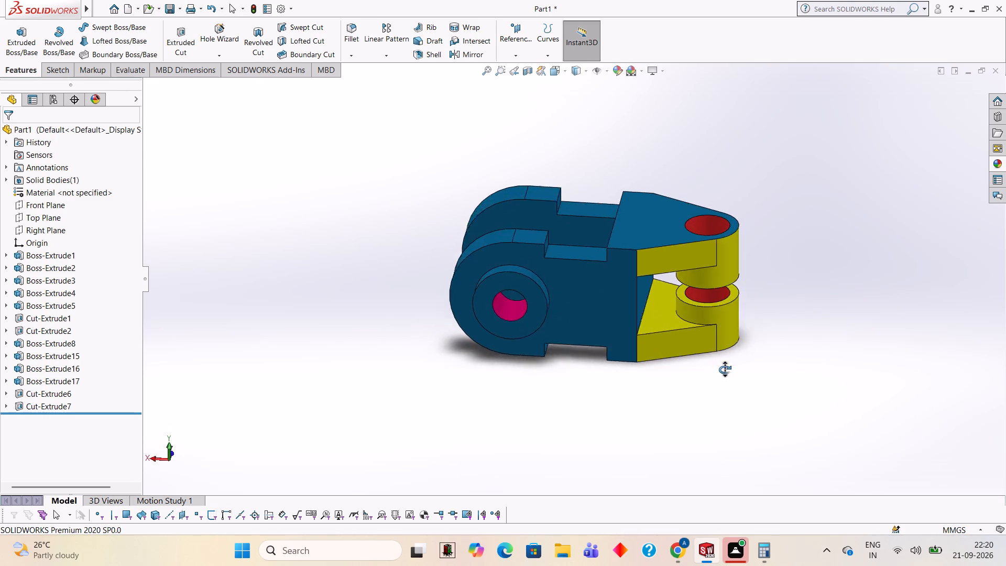
middle_click_drag(725, 369, 741, 387)
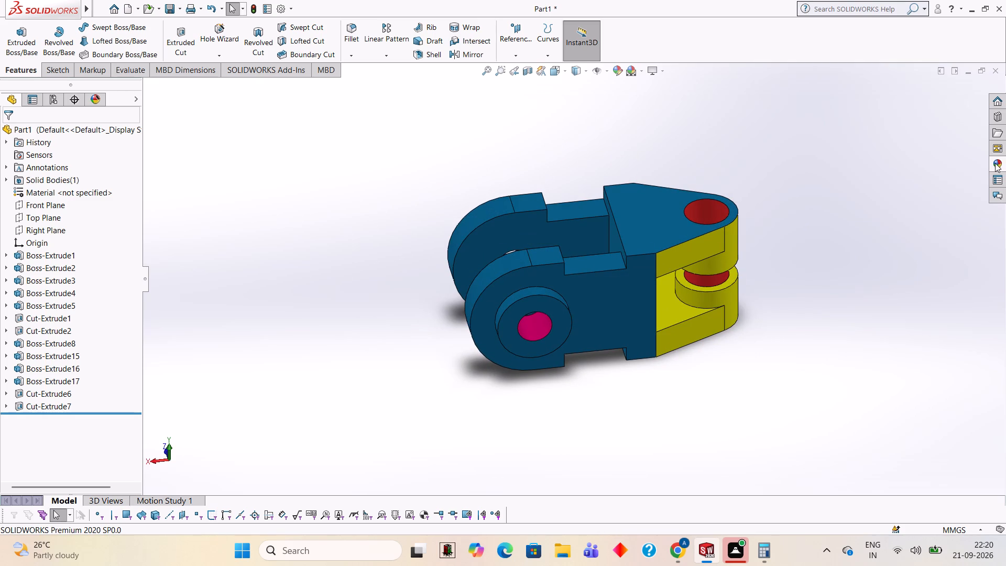
left_click(995, 163)
left_click_drag(892, 291, 499, 262)
left_click(499, 262)
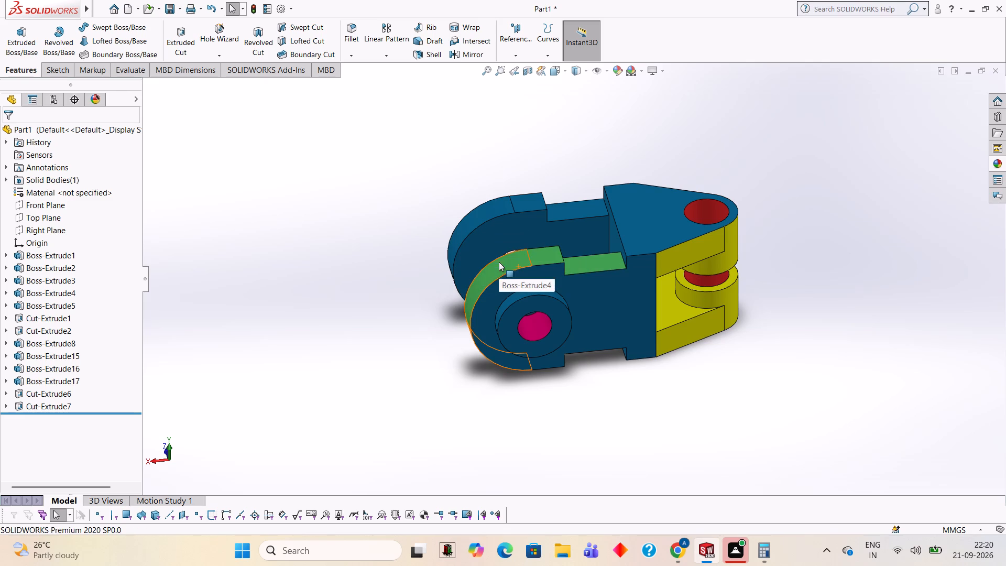
Apply the Green solid appearance to only the rounded end face of the opposite, still blue side arm.
middle_click_drag(574, 390, 569, 369)
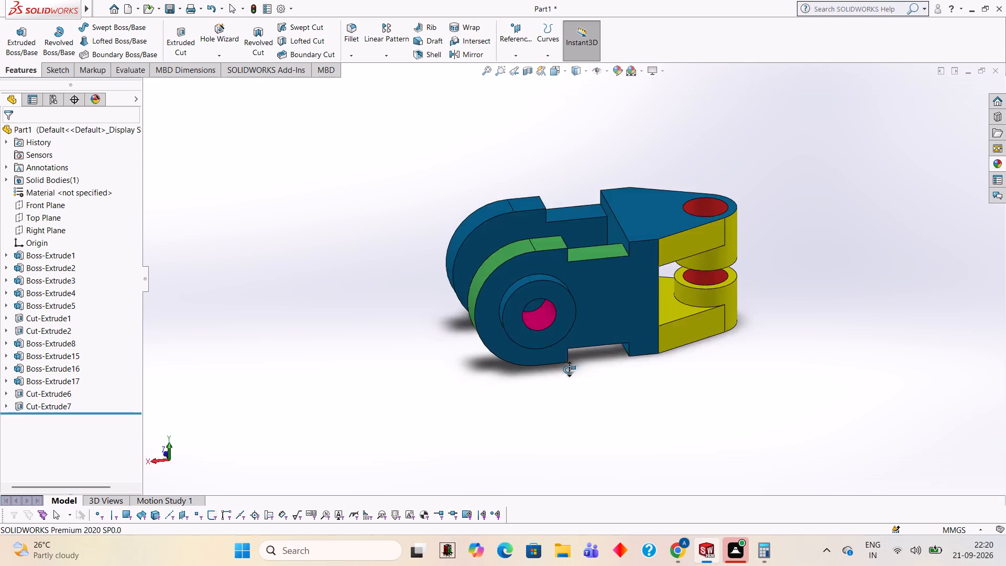
middle_click_drag(569, 369, 574, 379)
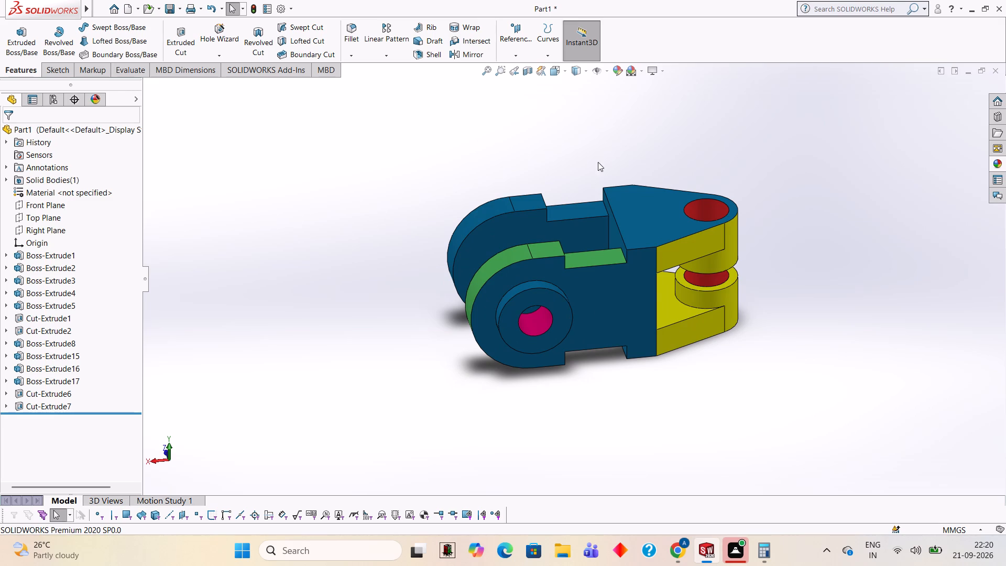
middle_click_drag(576, 147, 753, 177)
left_click(1005, 165)
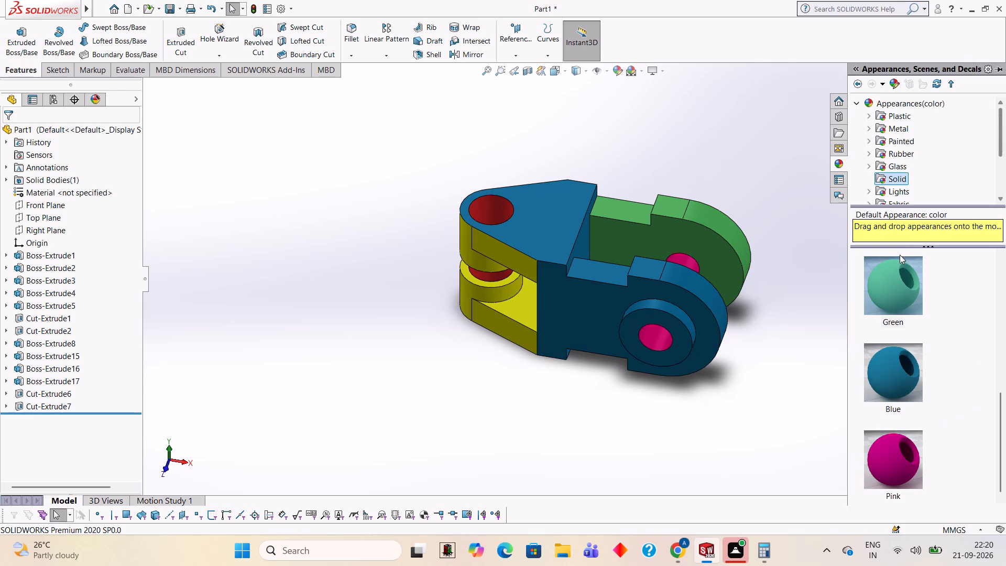
left_click_drag(907, 290, 679, 269)
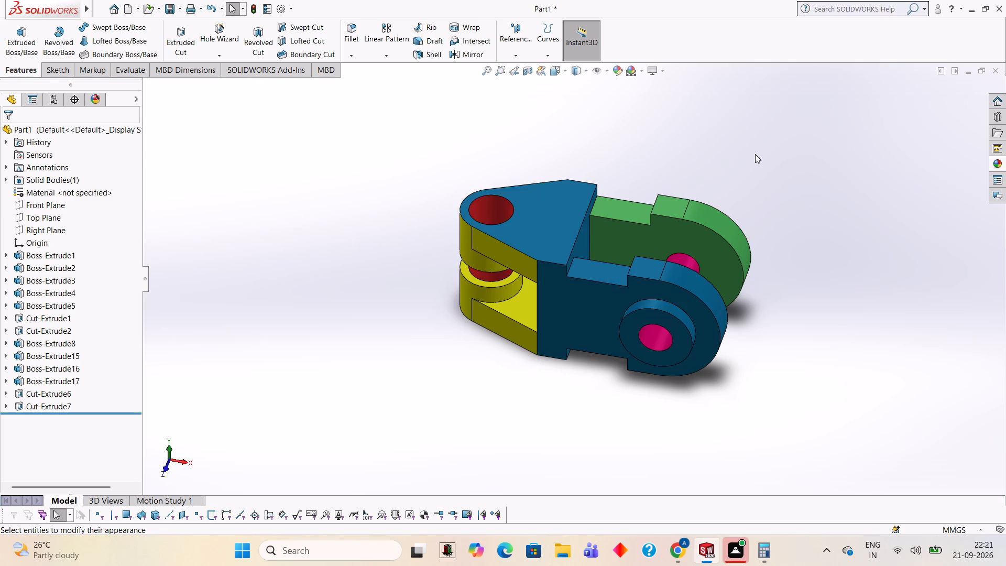
middle_click_drag(755, 154, 759, 268)
scroll(691, 310, "down", 2)
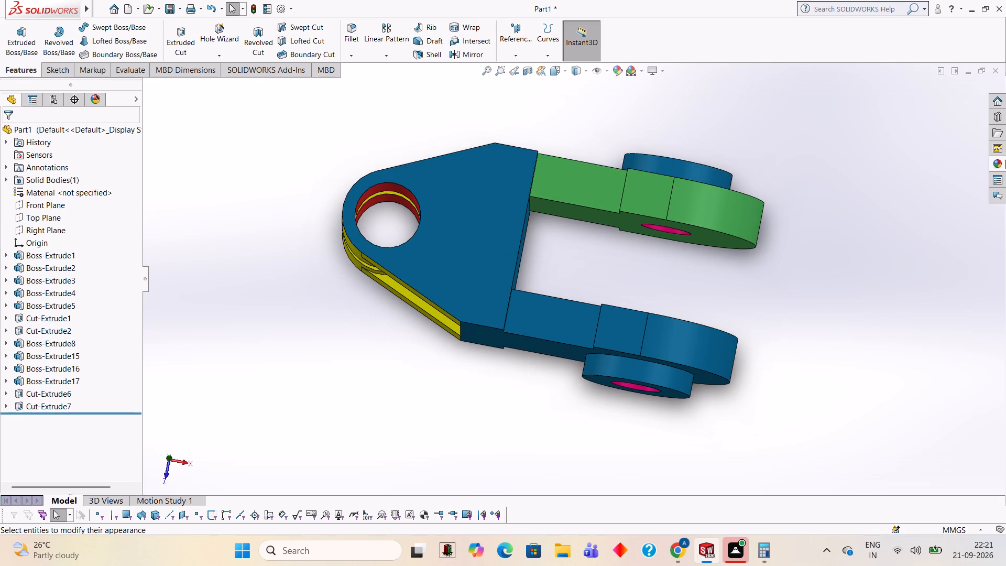
left_click(1001, 162)
left_click_drag(916, 282, 702, 329)
left_click(692, 329)
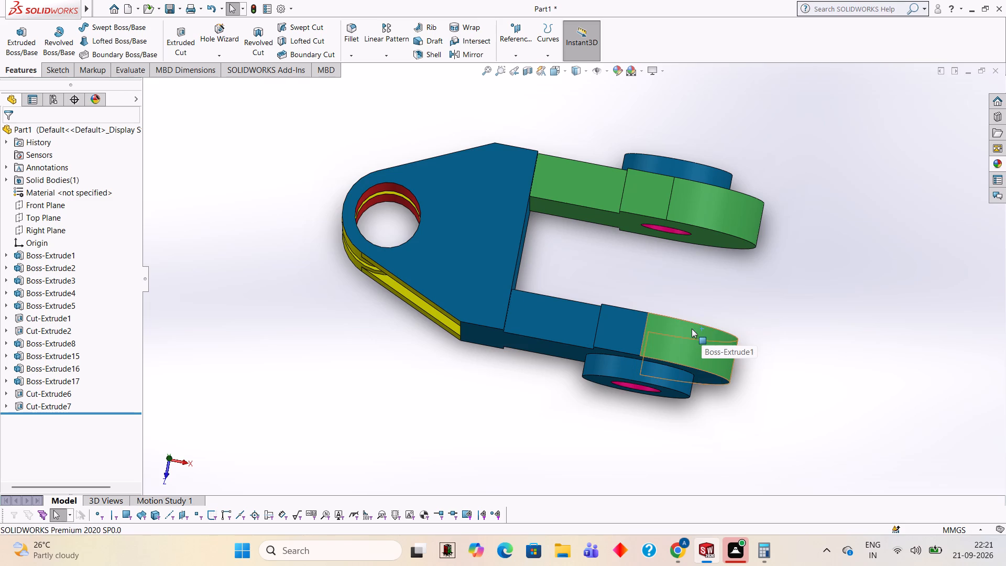
Apply the Green solid appearance to only the flat outer face around the boss on the partly blue side arm.
scroll(813, 278, "down", 2)
middle_click_drag(752, 351, 604, 271)
scroll(752, 351, "up", 1)
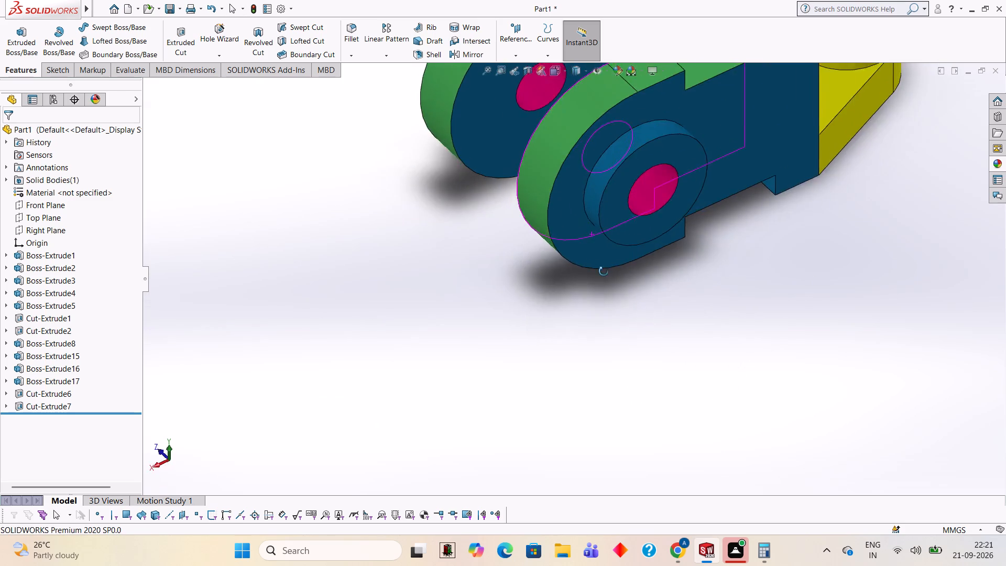
middle_click_drag(604, 271, 741, 274)
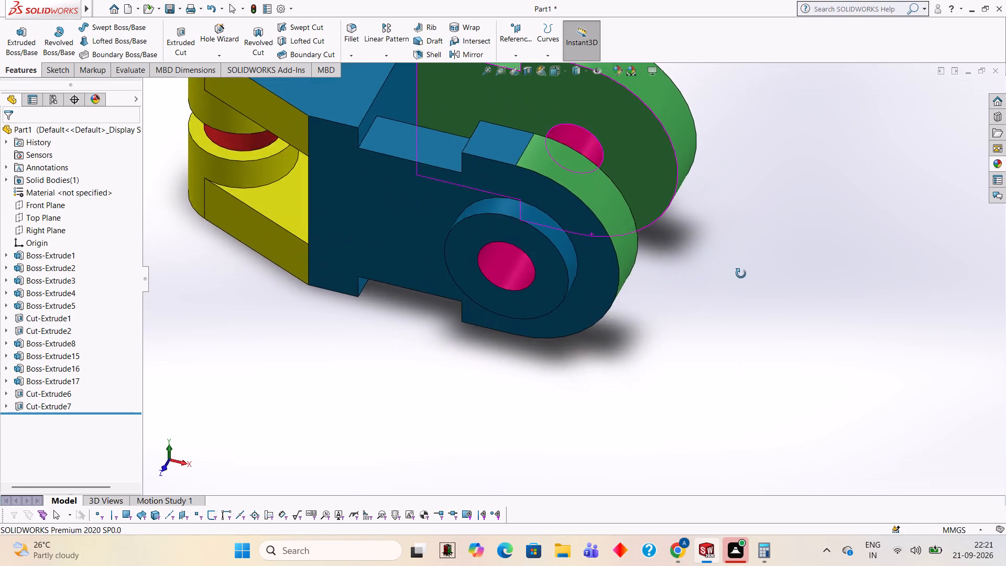
middle_click_drag(741, 274, 770, 259)
scroll(1005, 149, "up", 1)
left_click(1005, 161)
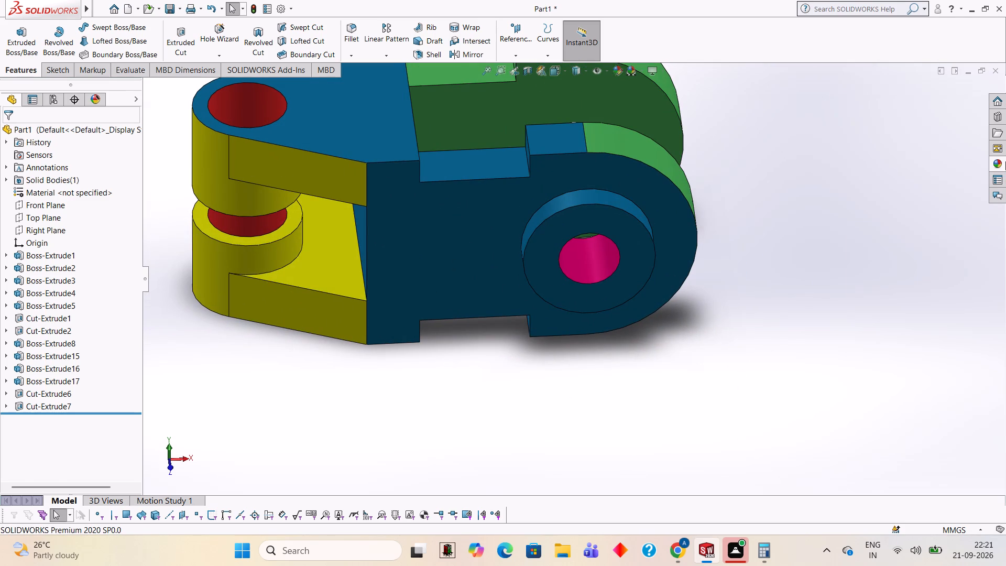
left_click_drag(896, 280, 492, 199)
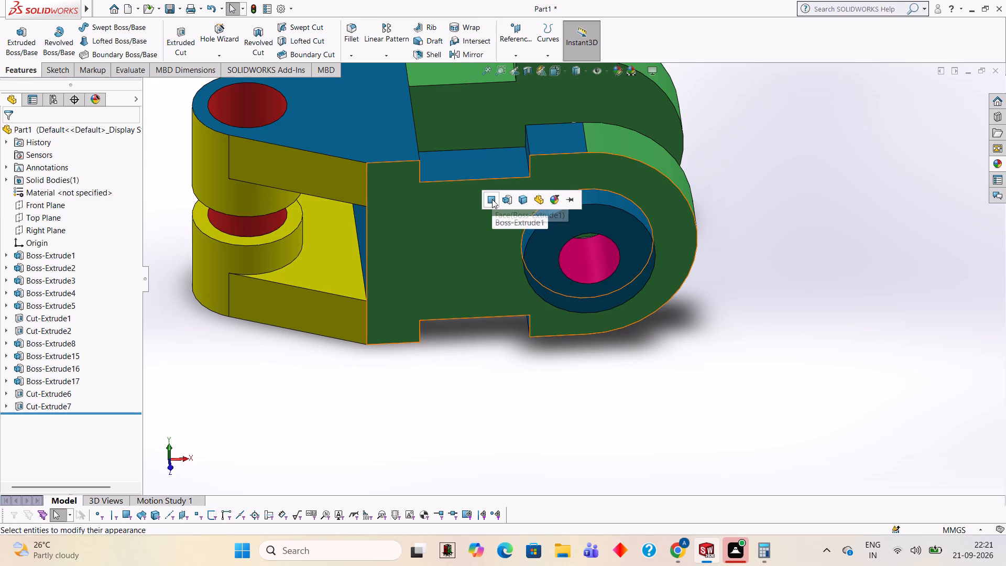
left_click(492, 199)
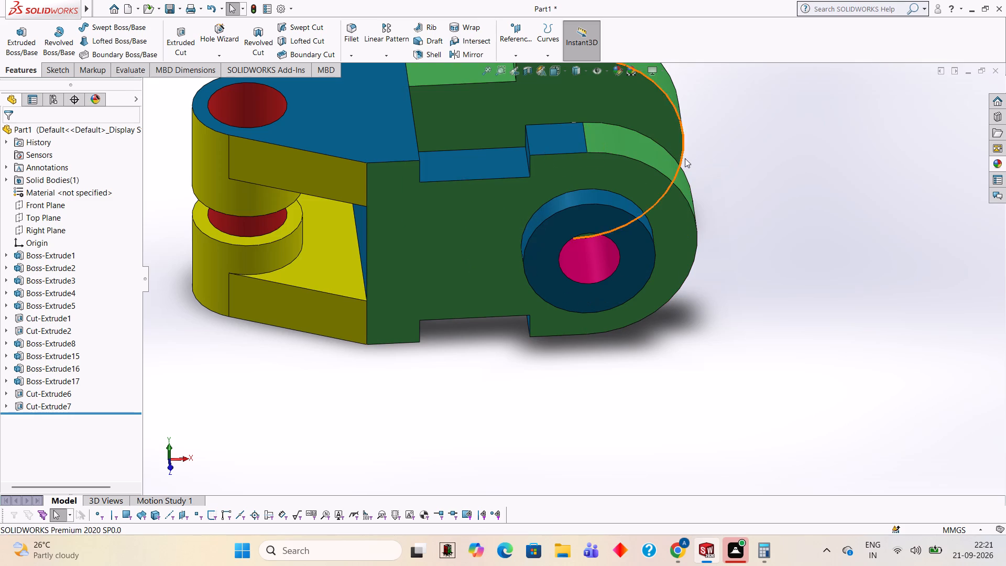
Apply the Green solid appearance to only the raised flat top face beside the rounded end of the same side arm.
scroll(632, 271, "up", 1)
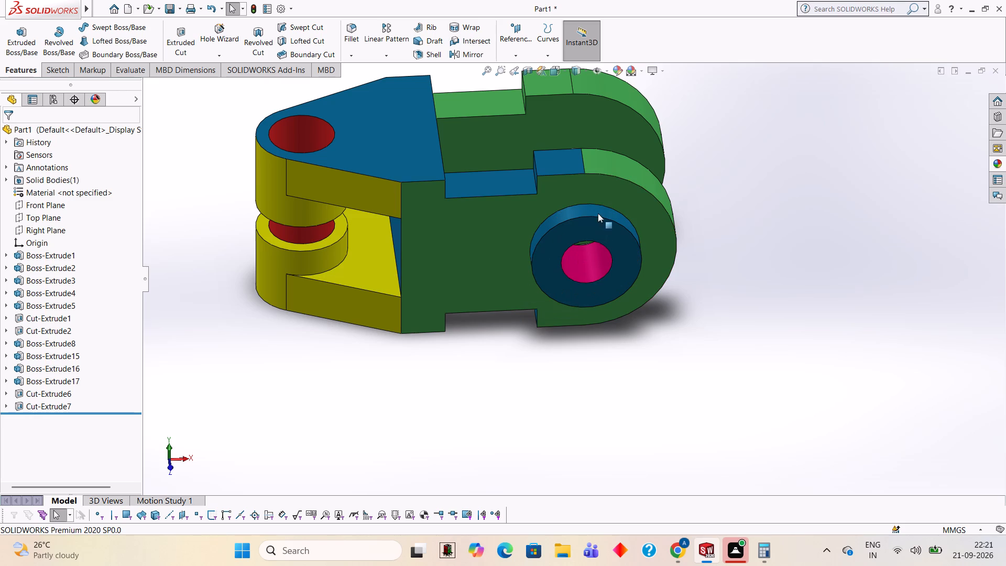
middle_click_drag(675, 172, 657, 313)
middle_click_drag(657, 313, 652, 279)
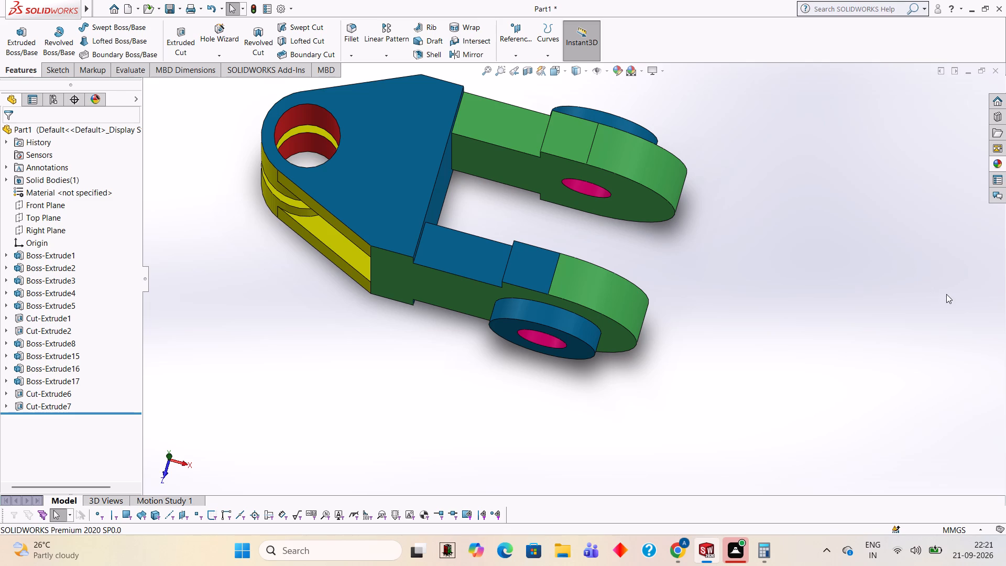
left_click(998, 169)
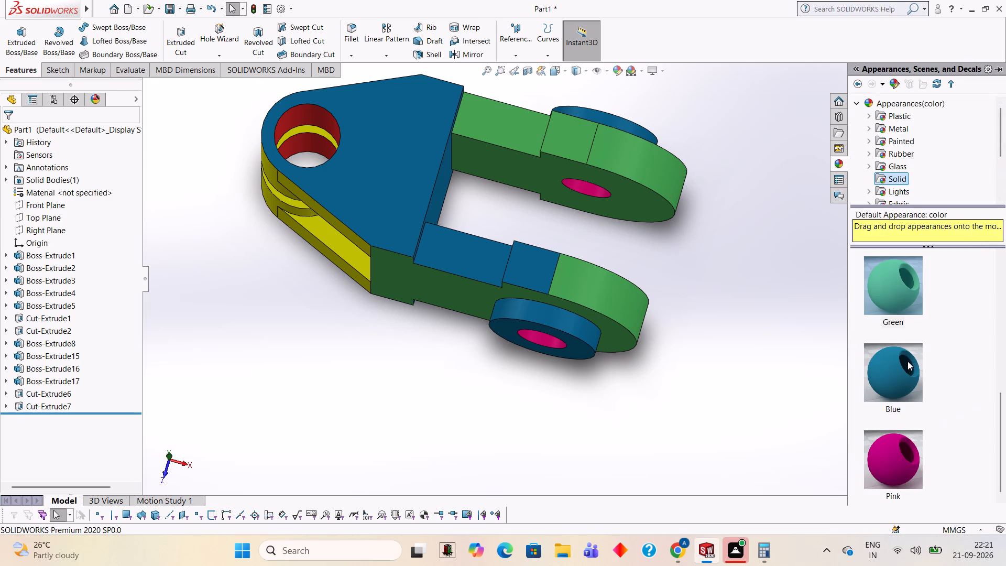
left_click_drag(899, 301, 522, 269)
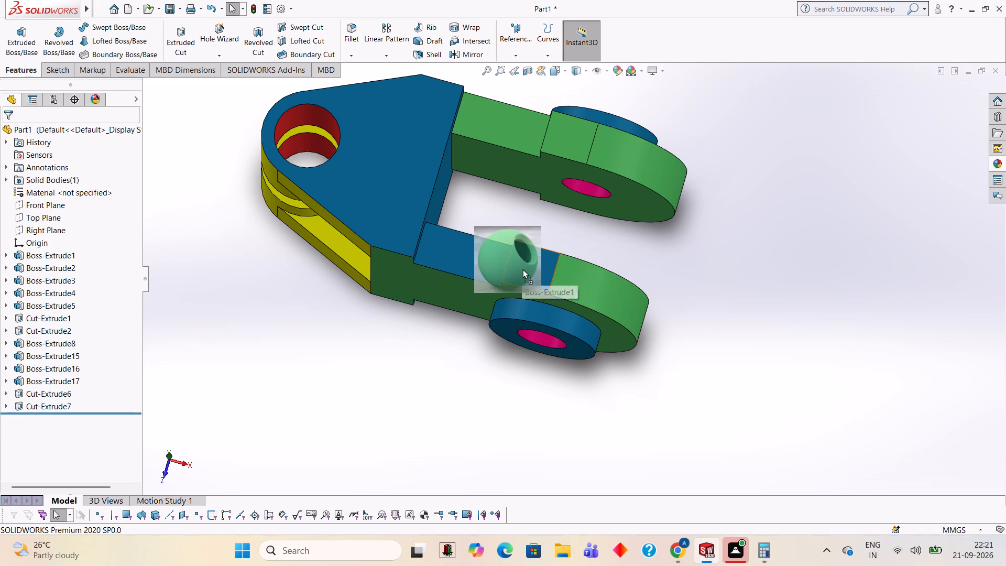
left_click_drag(522, 269, 524, 269)
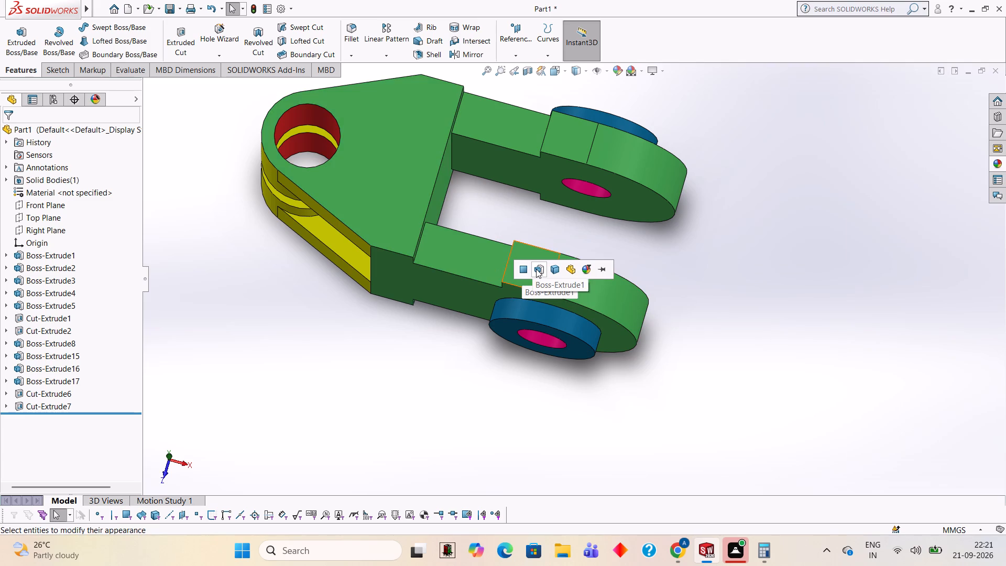
left_click(523, 265)
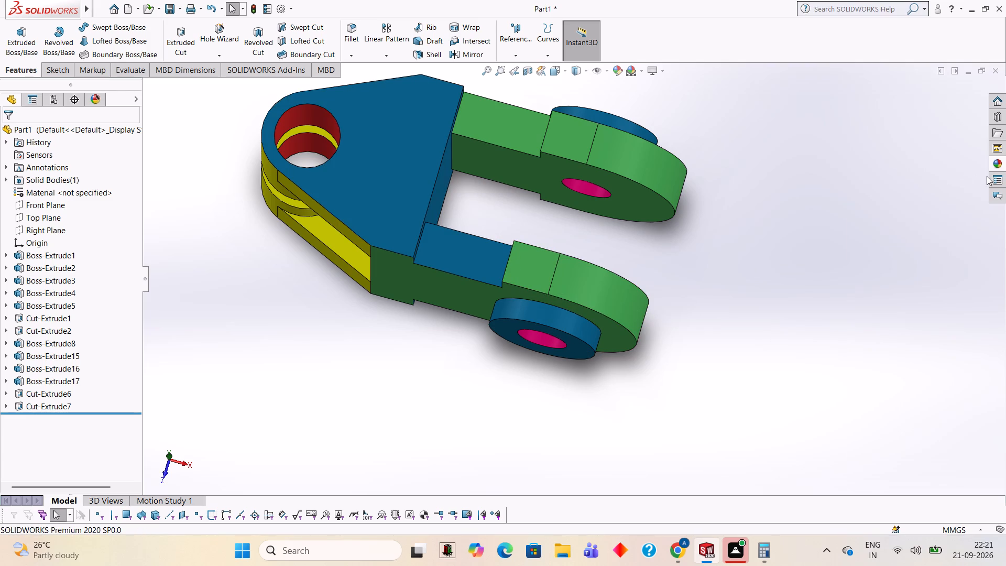
Apply the Green solid appearance to only the lower top face of the same arm, next to the tapered plate.
left_click(1003, 162)
left_click_drag(903, 292, 622, 303)
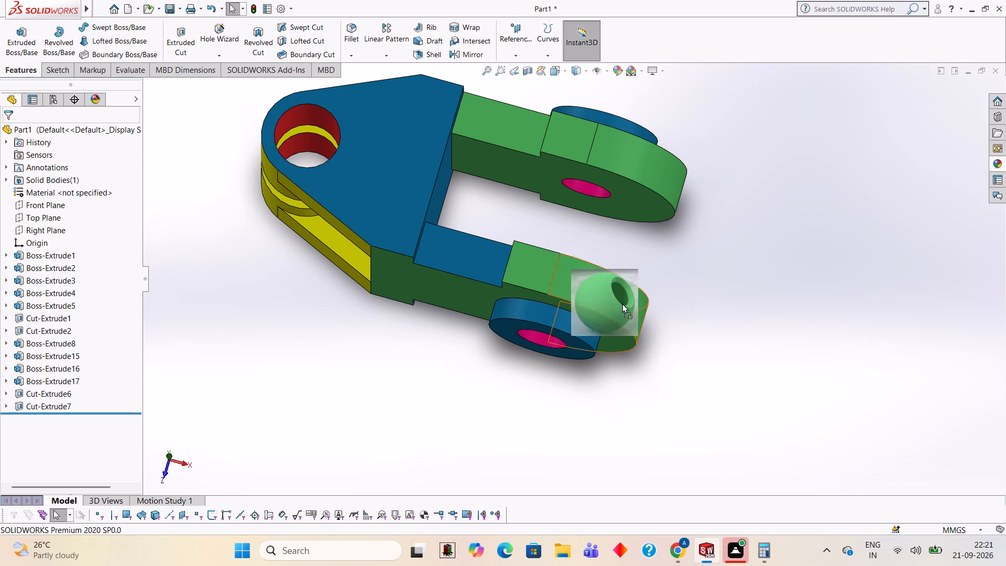
left_click_drag(622, 303, 487, 248)
left_click(487, 248)
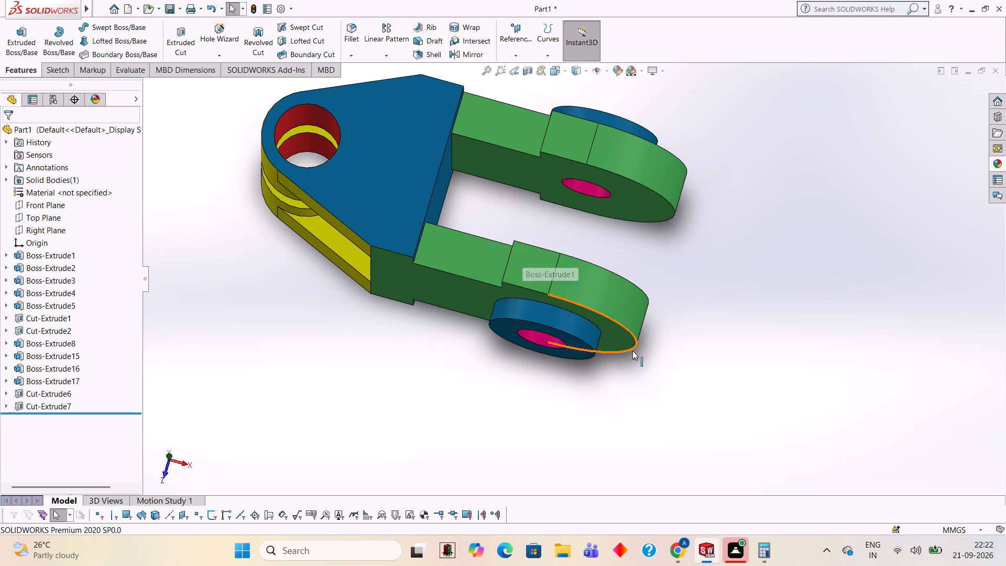
Apply the Green solid appearance to only the small upper vertical step face between the arm's two top levels.
middle_click_drag(637, 365, 673, 213)
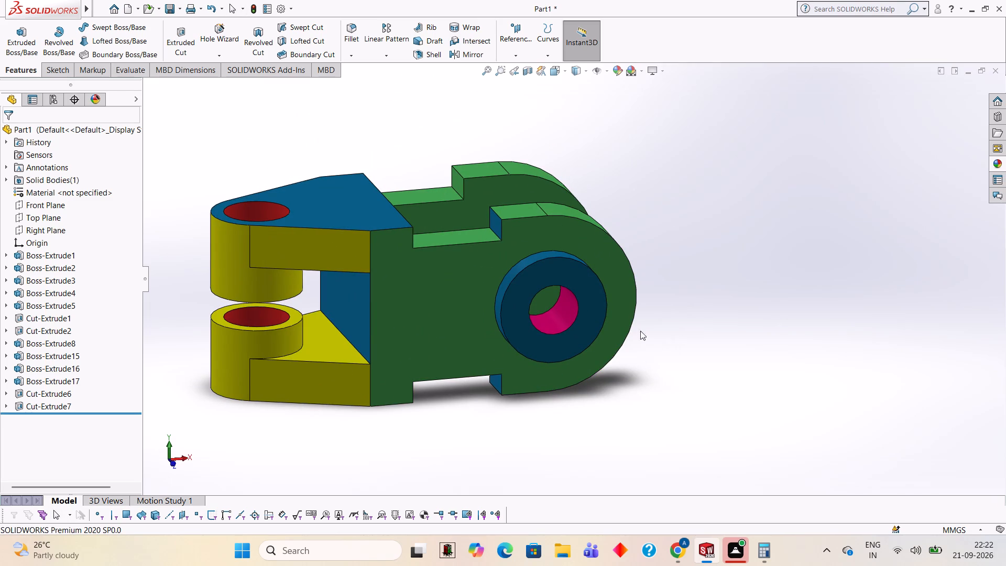
middle_click_drag(658, 302, 691, 309)
scroll(531, 219, "down", 3)
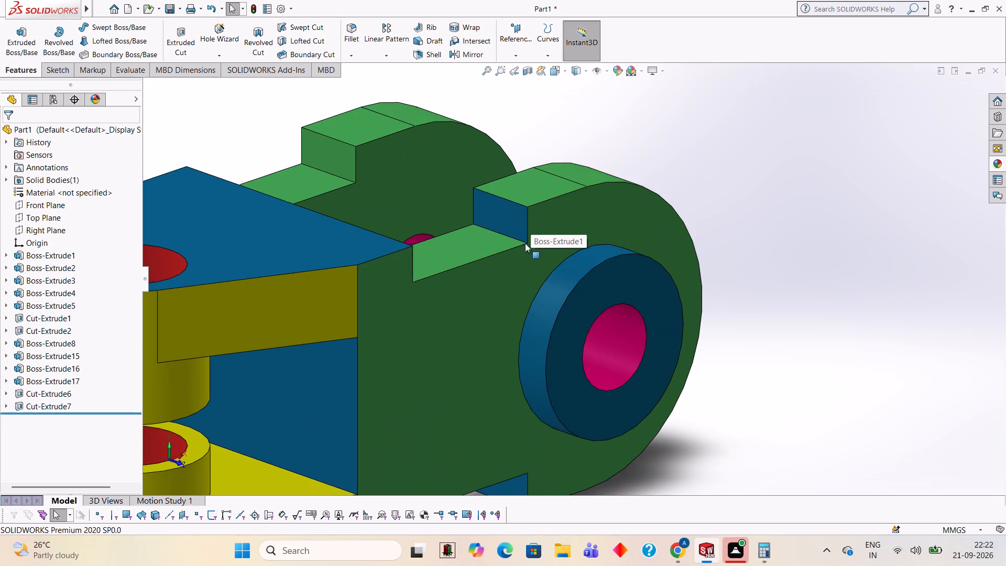
scroll(505, 288, "up", 2)
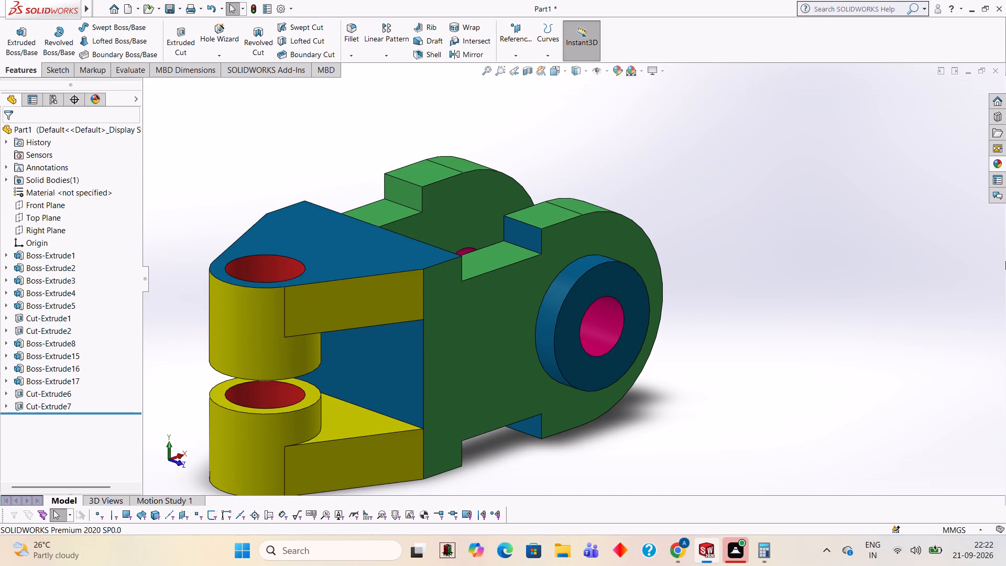
left_click(998, 165)
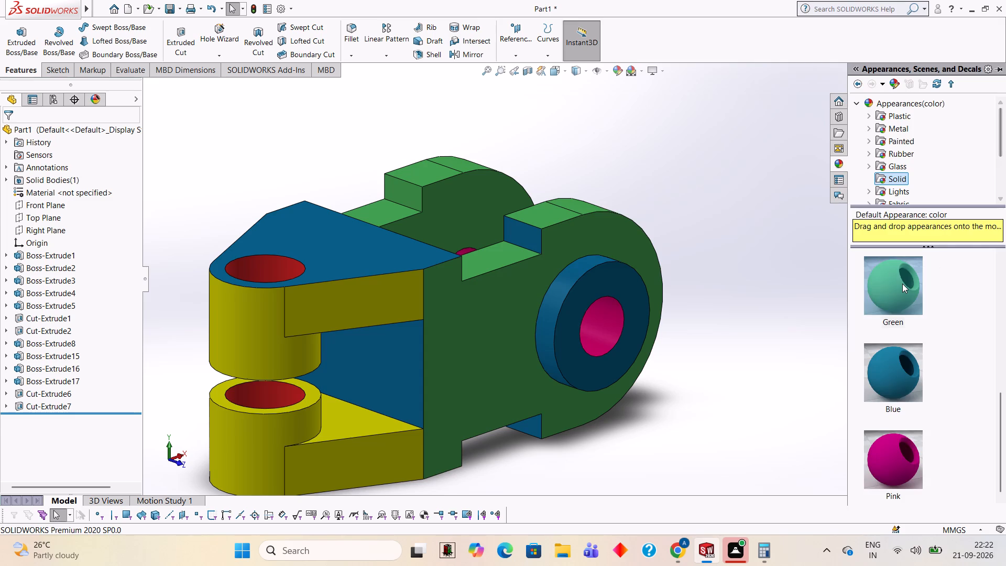
left_click_drag(902, 284, 530, 231)
left_click(530, 231)
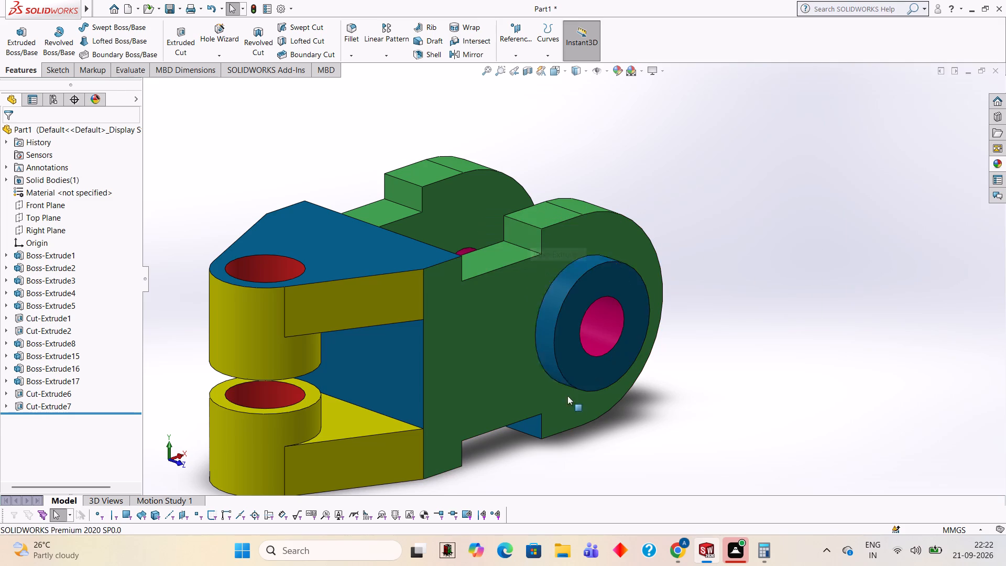
middle_click_drag(578, 420, 643, 213)
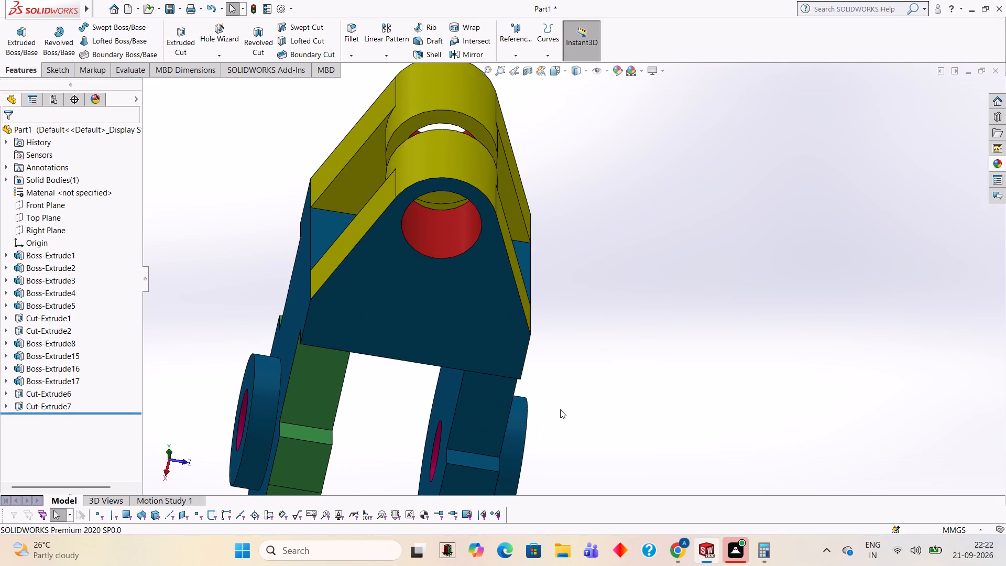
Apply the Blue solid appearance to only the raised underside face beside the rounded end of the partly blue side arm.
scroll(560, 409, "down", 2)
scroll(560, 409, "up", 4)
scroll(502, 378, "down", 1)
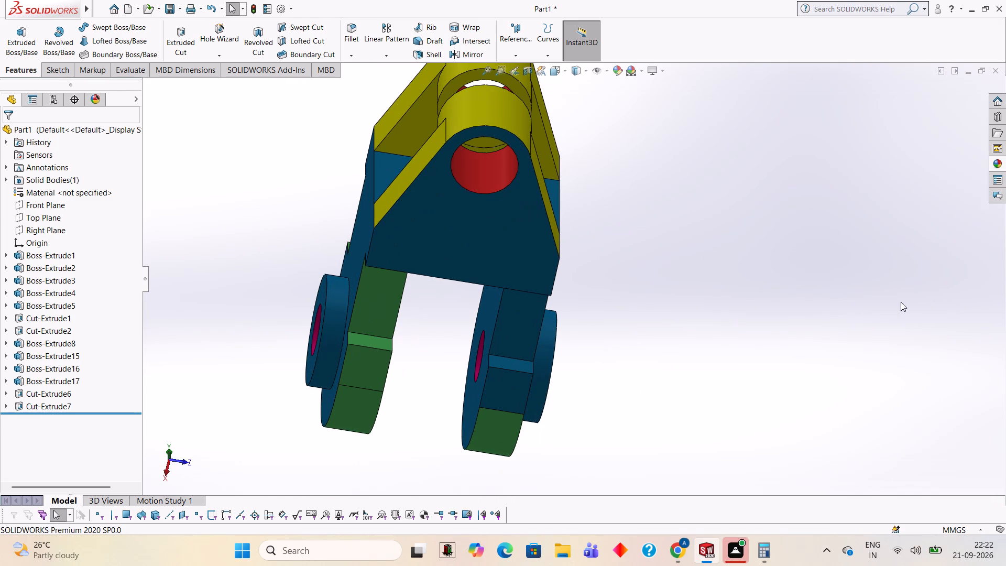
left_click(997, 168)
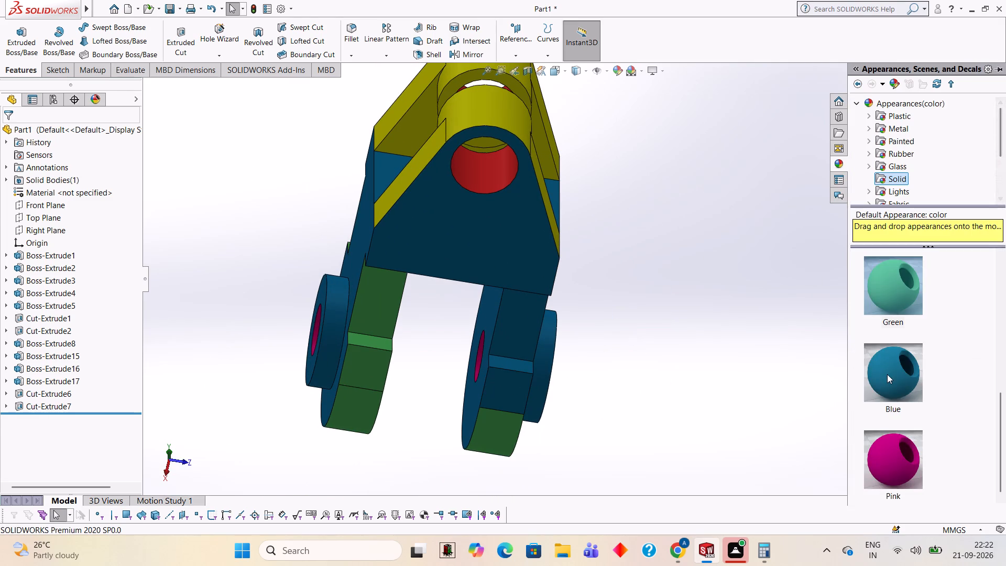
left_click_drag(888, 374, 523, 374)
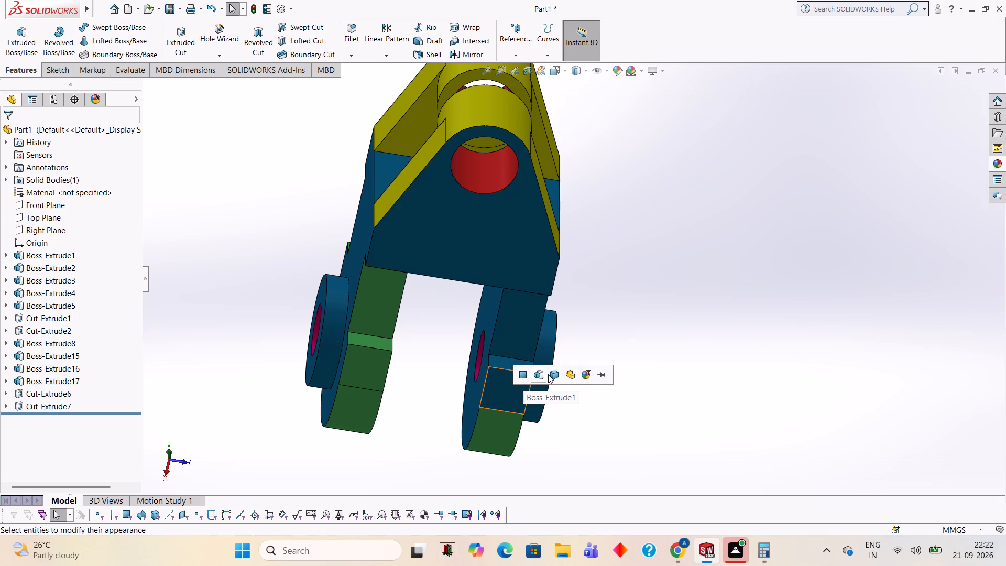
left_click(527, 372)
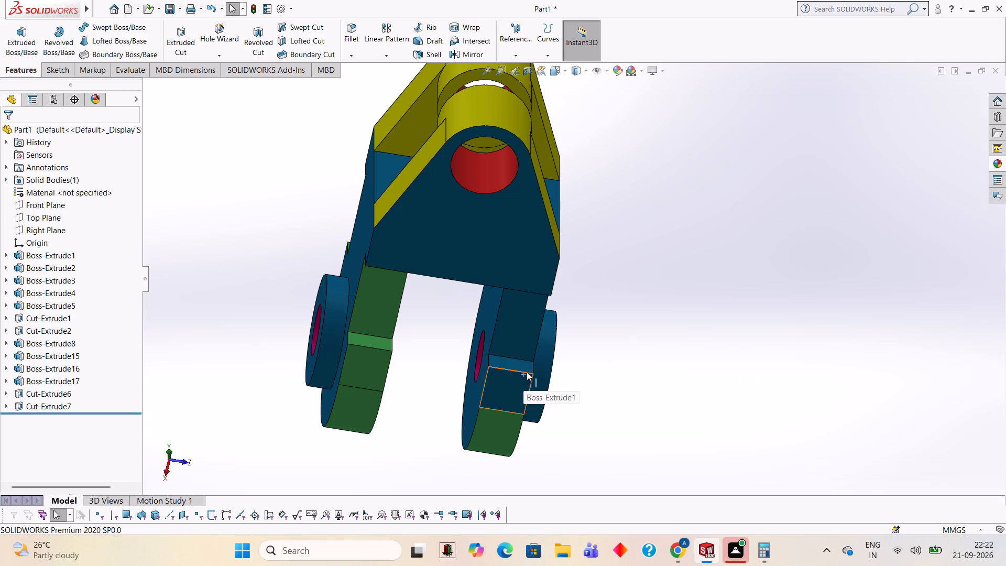
Apply the Blue solid appearance to the whole part, recolouring the yellow plate edges and vertical cylinders.
left_click(1000, 167)
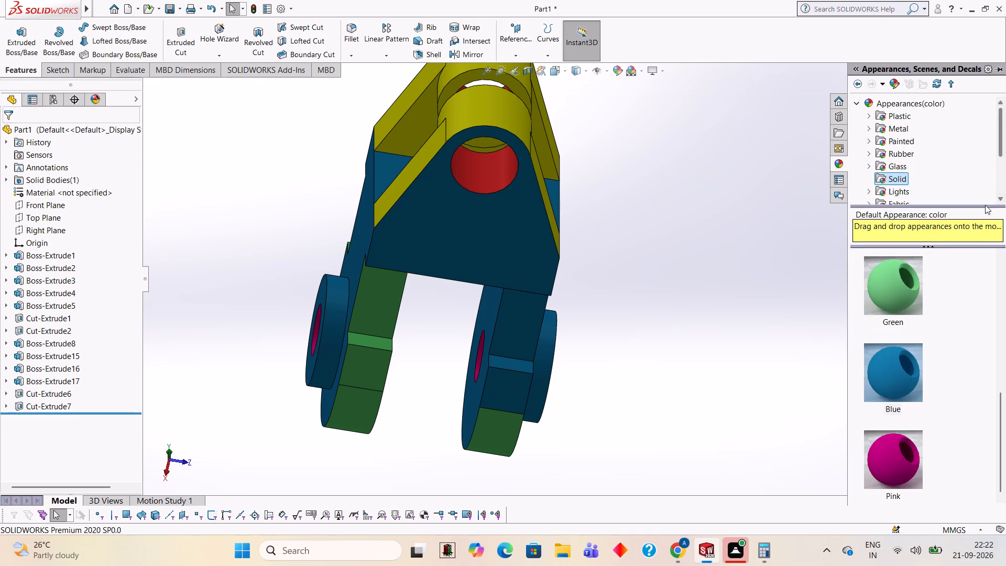
left_click_drag(888, 374, 795, 311)
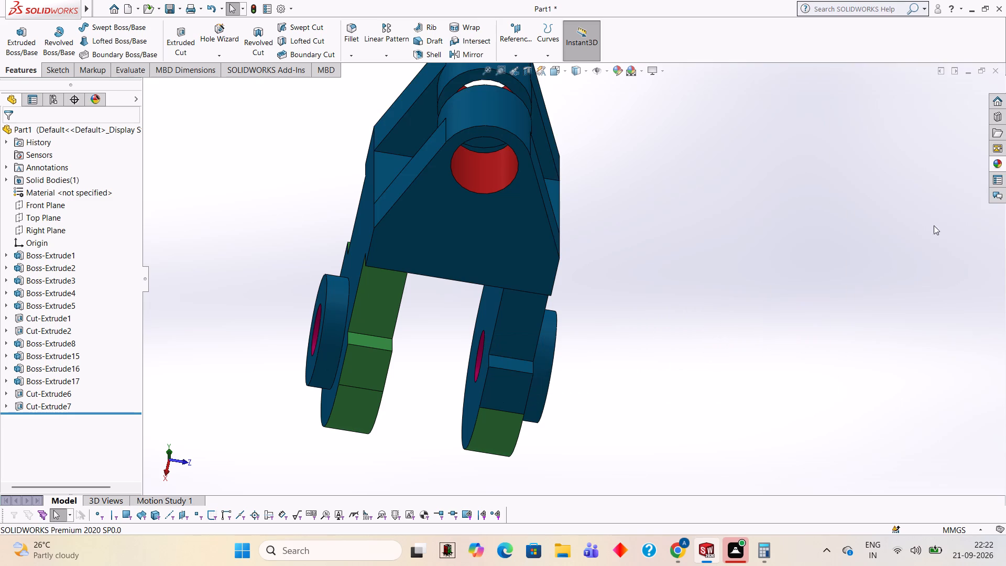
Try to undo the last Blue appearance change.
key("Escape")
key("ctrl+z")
Apply the Green solid appearance to only the recessed underside face of the partly blue side arm, next to the tapered plate.
scroll(808, 228, "down", 1)
middle_click_drag(804, 228, 697, 371)
scroll(684, 334, "up", 3)
middle_click_drag(665, 277, 679, 318)
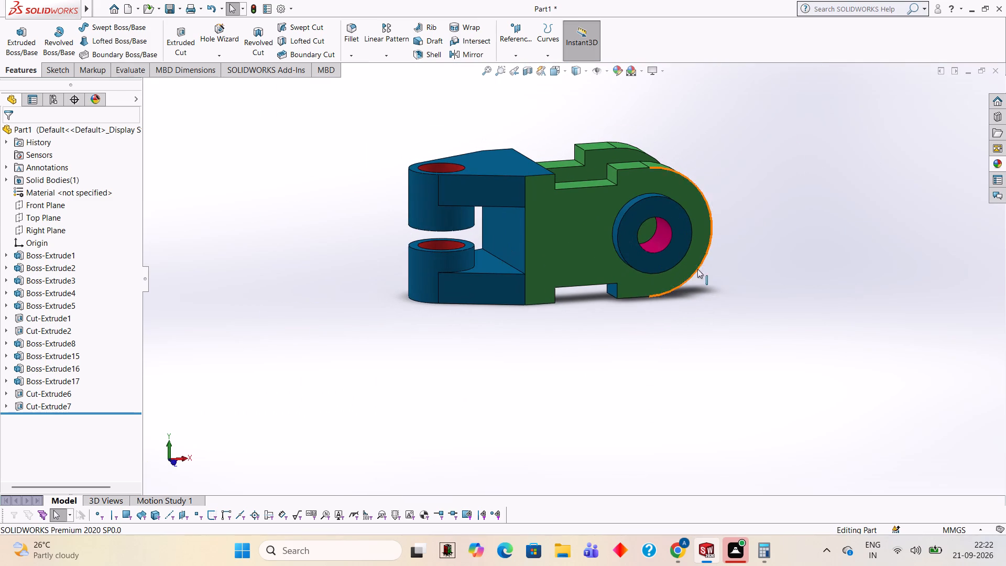
middle_click_drag(644, 369, 670, 252)
middle_click(705, 221)
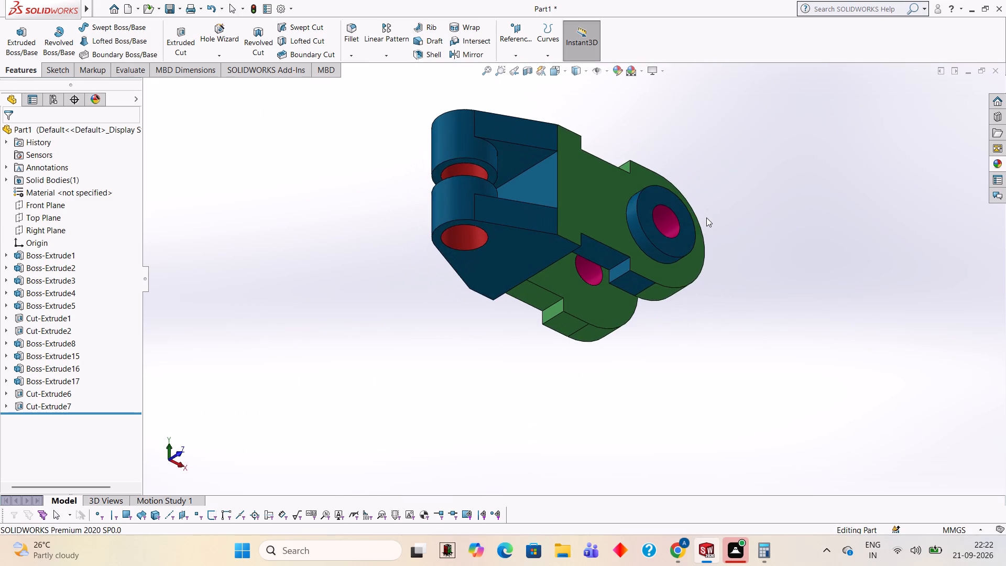
middle_click_drag(641, 375, 644, 273)
middle_click_drag(653, 288, 655, 317)
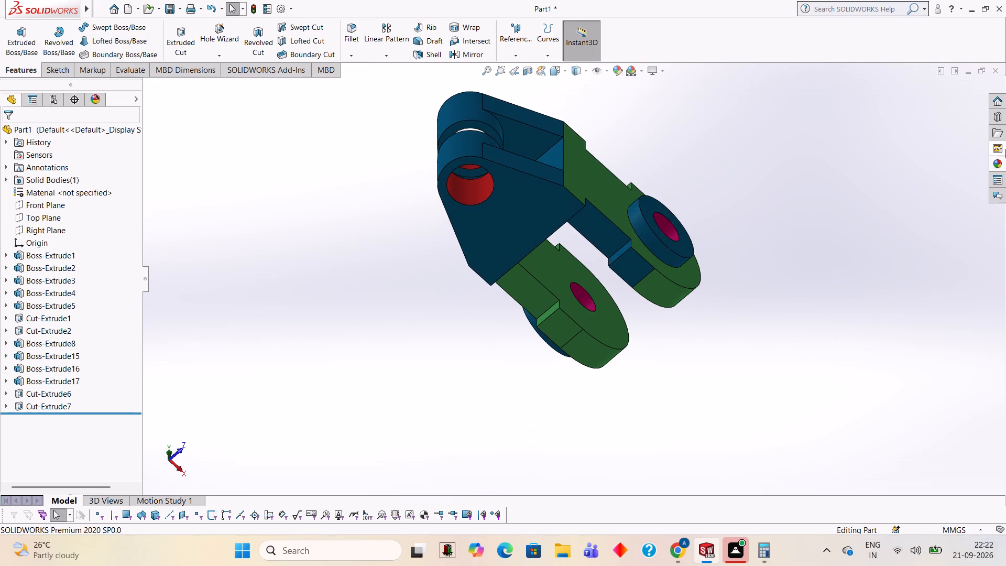
left_click(1002, 166)
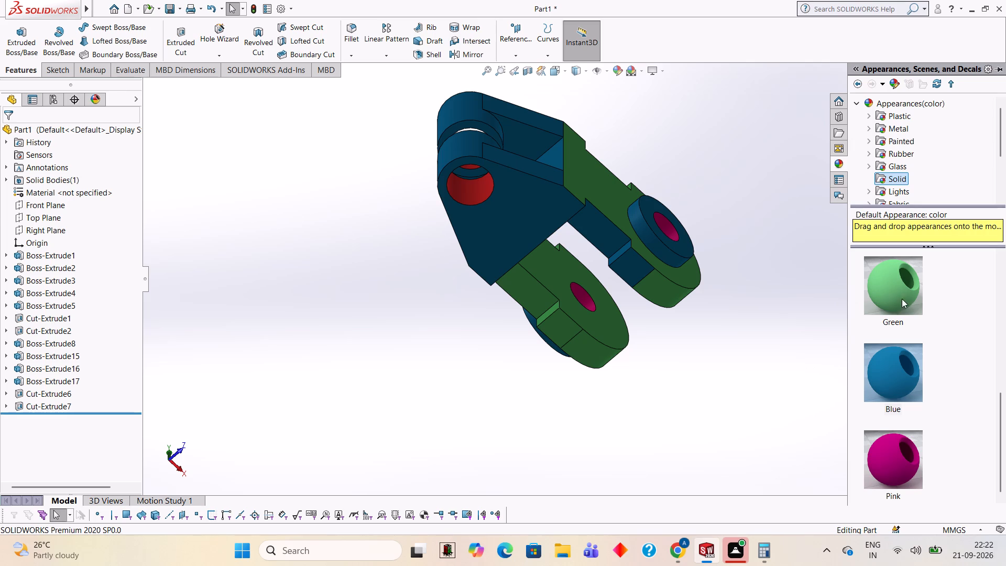
left_click_drag(912, 279, 850, 301)
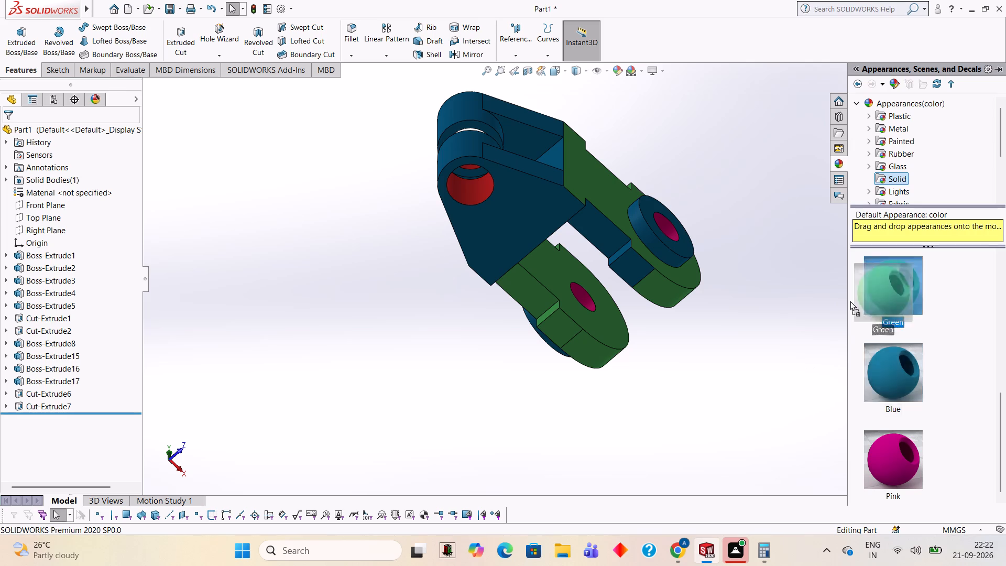
left_click_drag(850, 301, 617, 231)
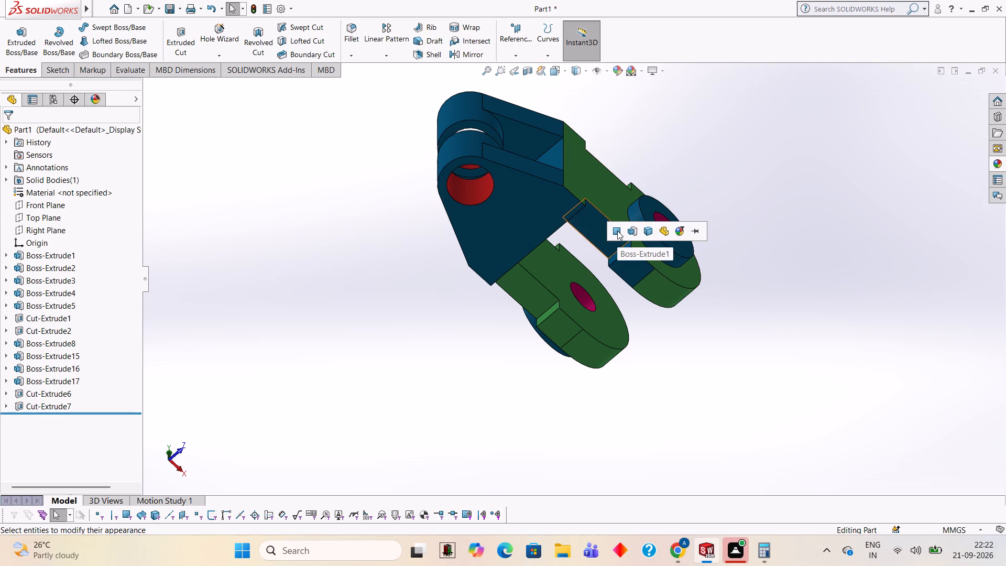
left_click(617, 231)
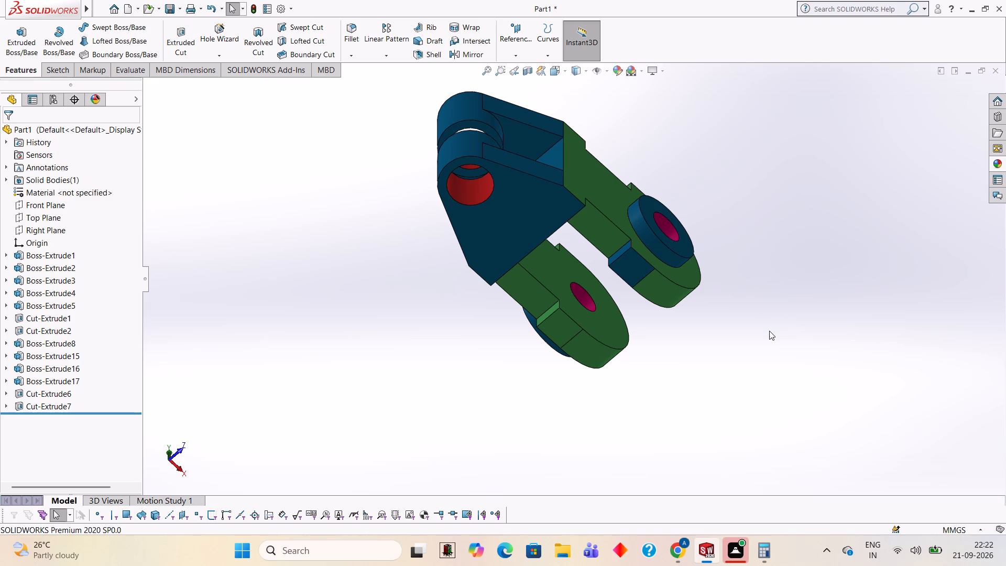
Apply the Green solid appearance to only the raised underside face beside the rounded end of the same side arm.
scroll(664, 281, "down", 4)
scroll(664, 281, "up", 1)
scroll(664, 281, "down", 1)
scroll(509, 169, "up", 1)
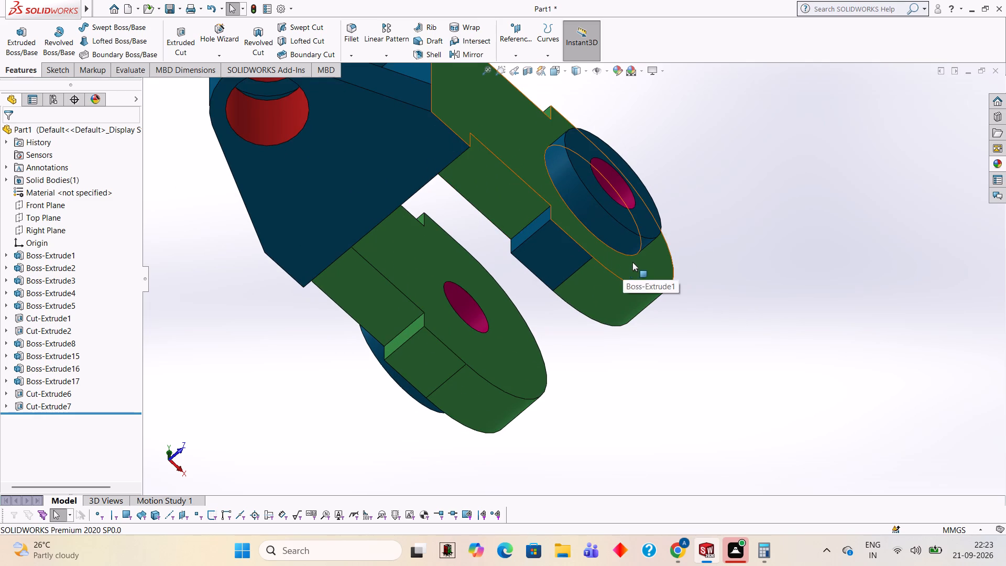
left_click(997, 161)
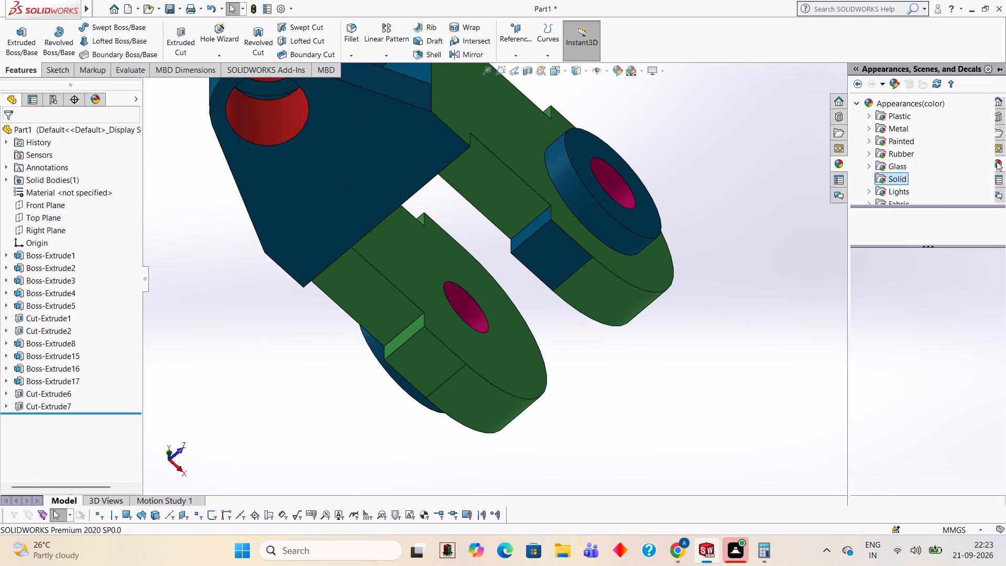
left_click_drag(896, 290, 661, 248)
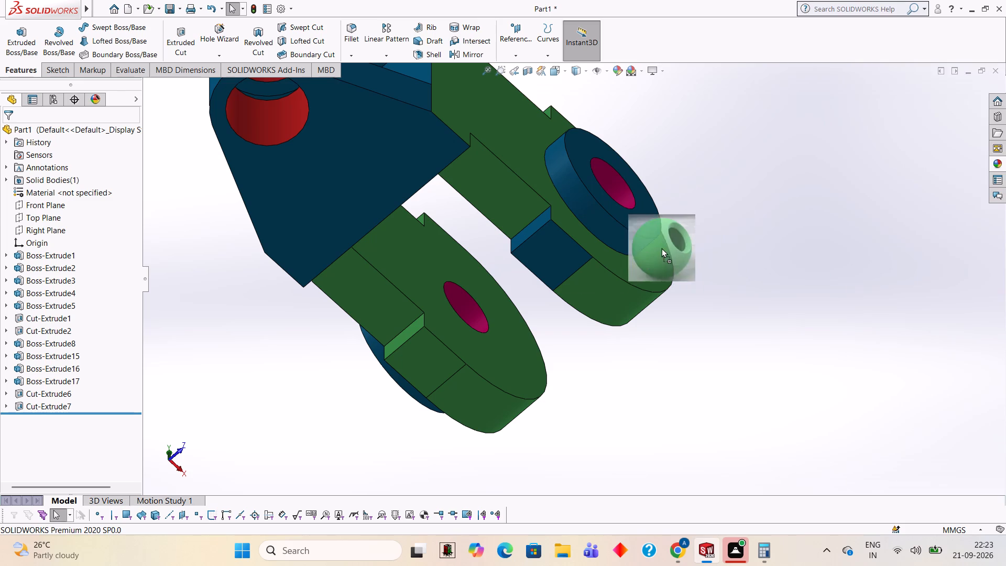
left_click_drag(661, 248, 571, 264)
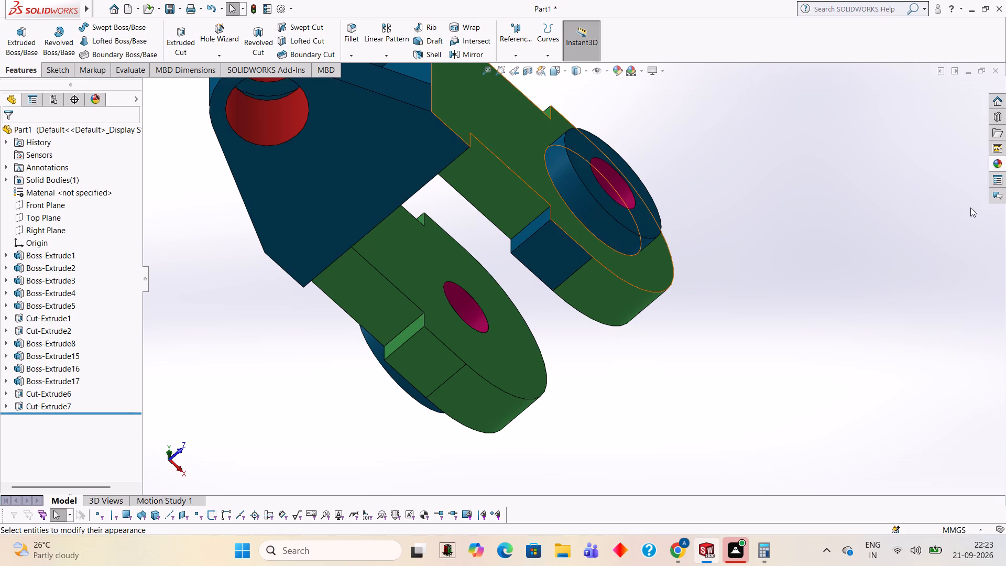
left_click(1003, 157)
left_click_drag(892, 278, 705, 258)
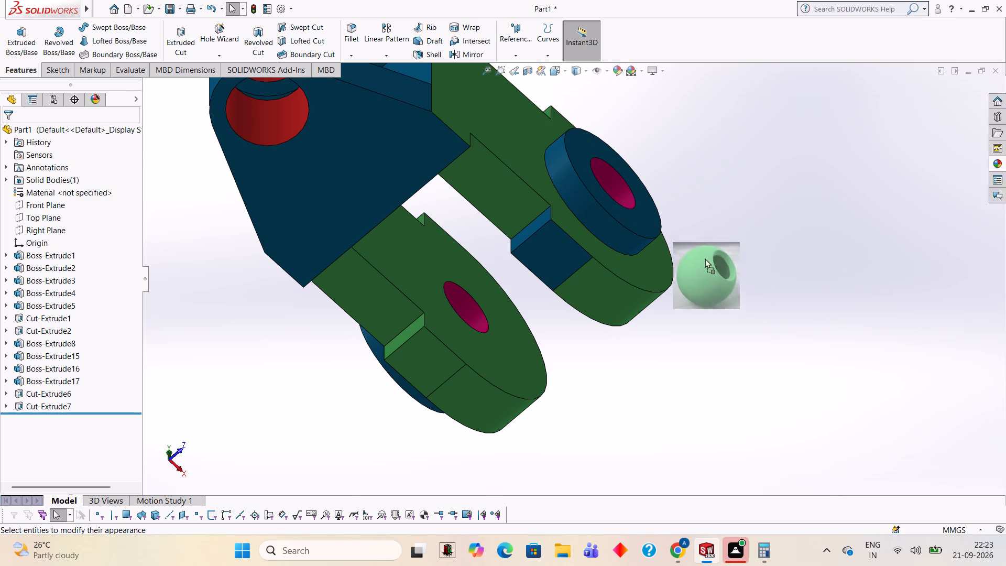
left_click_drag(705, 258, 541, 243)
left_click(541, 243)
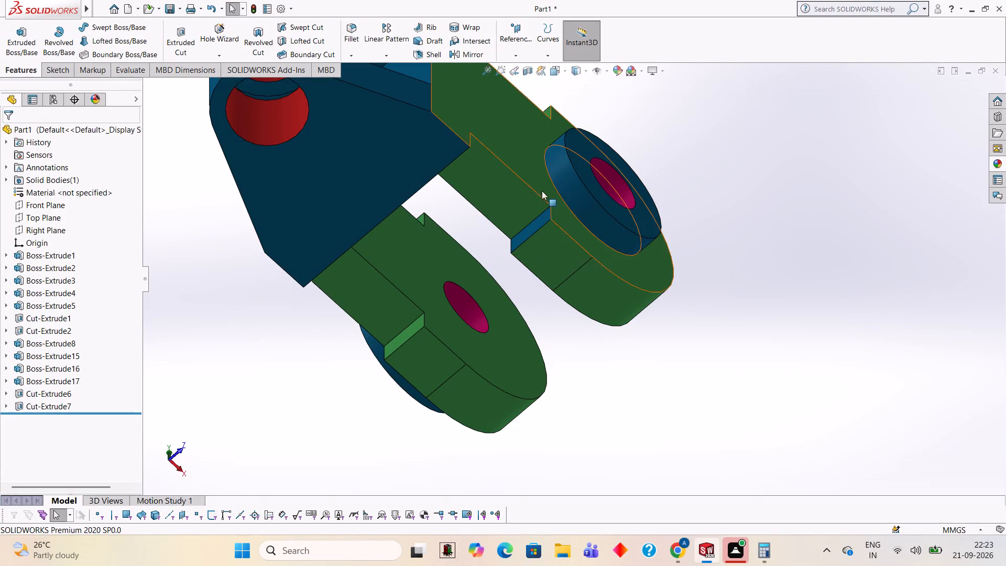
Apply the Green solid appearance to only the small lower step face between the same arm's two underside levels.
middle_click_drag(542, 191, 588, 244)
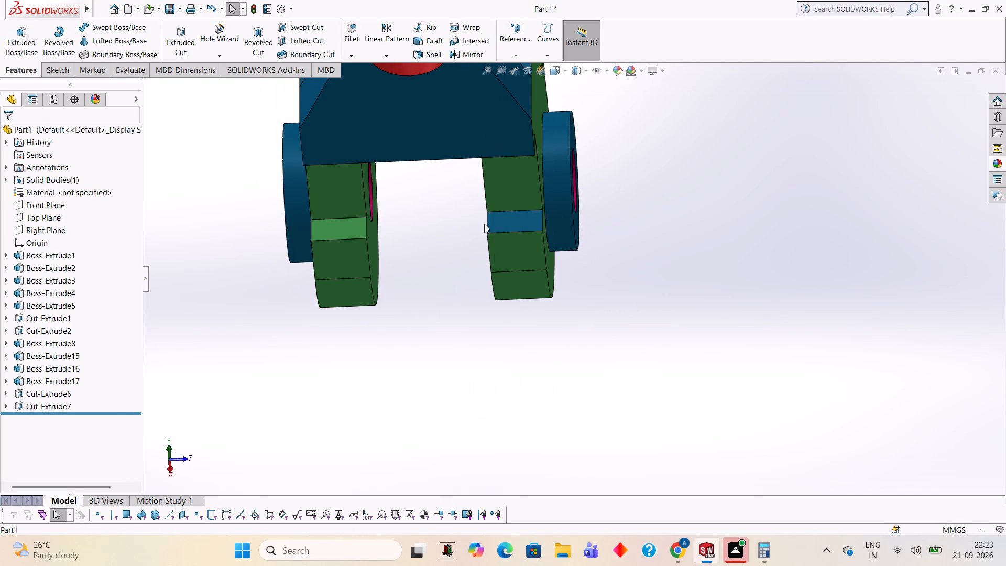
scroll(476, 238, "up", 1)
scroll(517, 179, "down", 2)
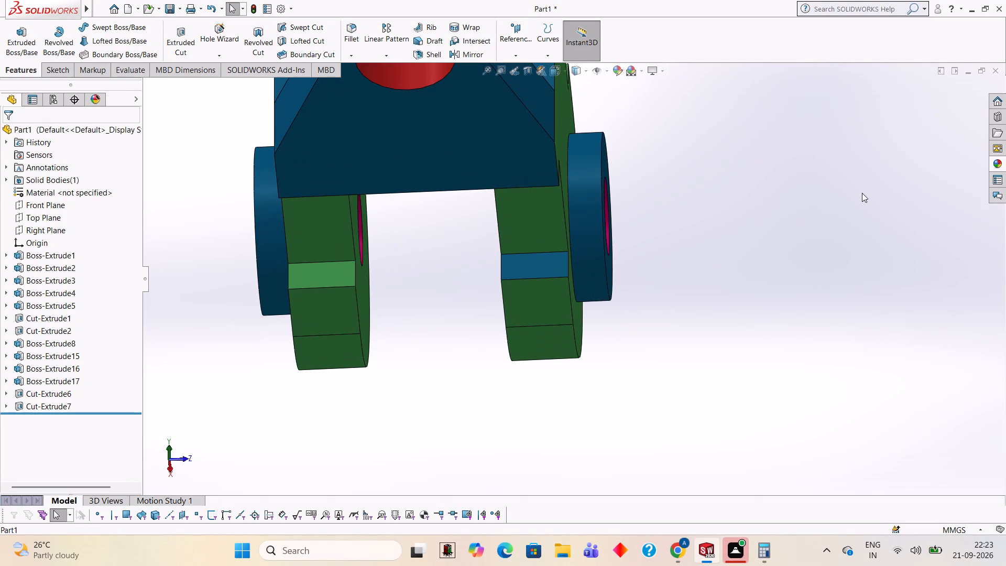
left_click(1002, 165)
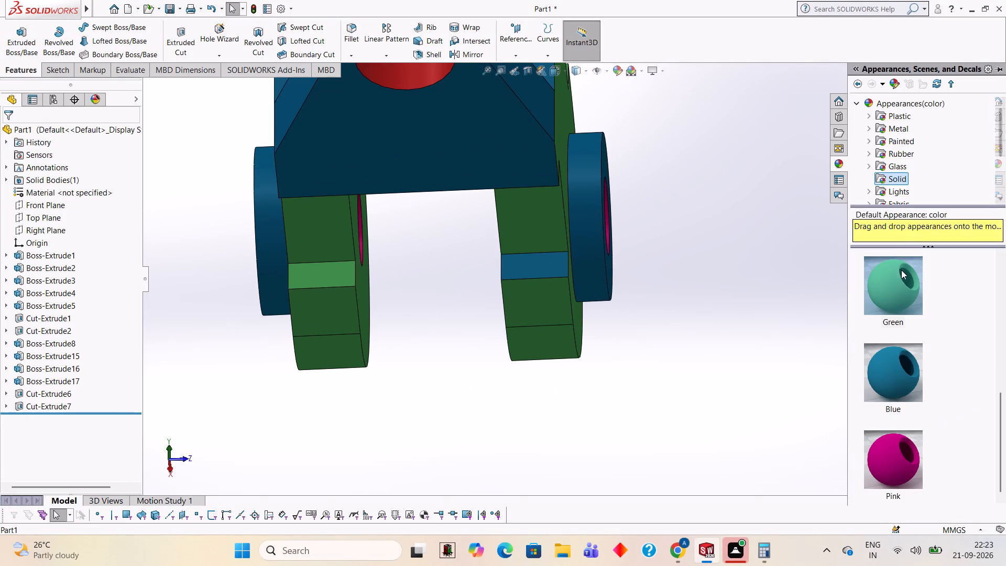
left_click(900, 363)
left_click_drag(894, 285, 544, 263)
left_click(544, 263)
Examine the coloured part from several angles to check the arms, bosses, plates and holes.
scroll(730, 249, "up", 2)
scroll(670, 188, "up", 2)
middle_click_drag(714, 214, 630, 361)
scroll(586, 273, "up", 2)
middle_click_drag(574, 253, 593, 266)
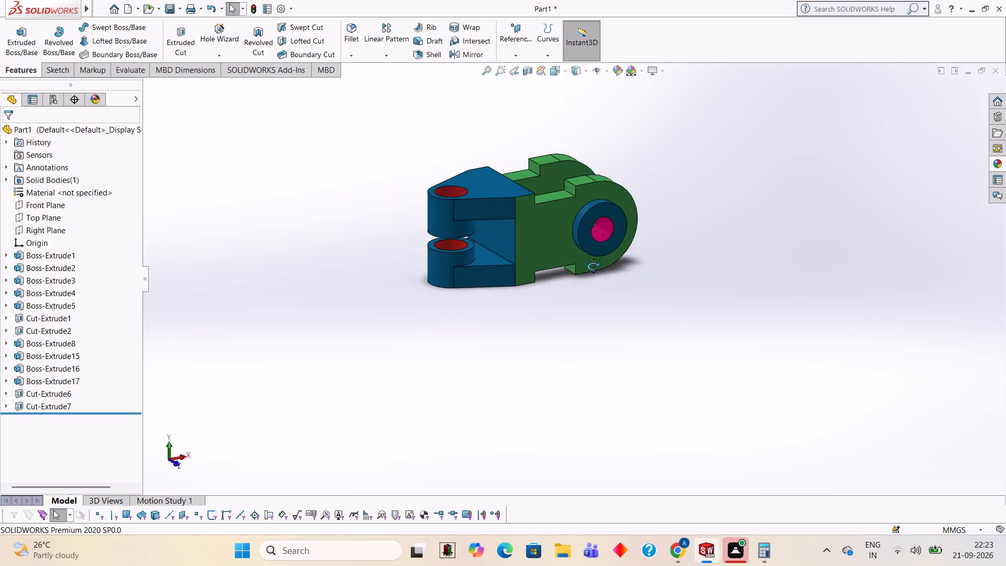
middle_click_drag(593, 266, 573, 323)
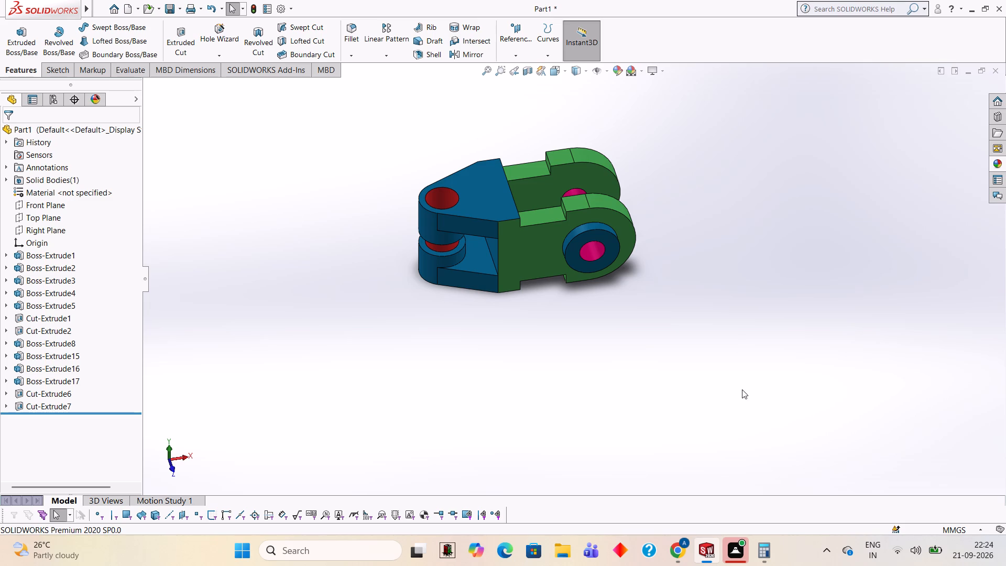
scroll(562, 322, "down", 2)
scroll(562, 322, "up", 1)
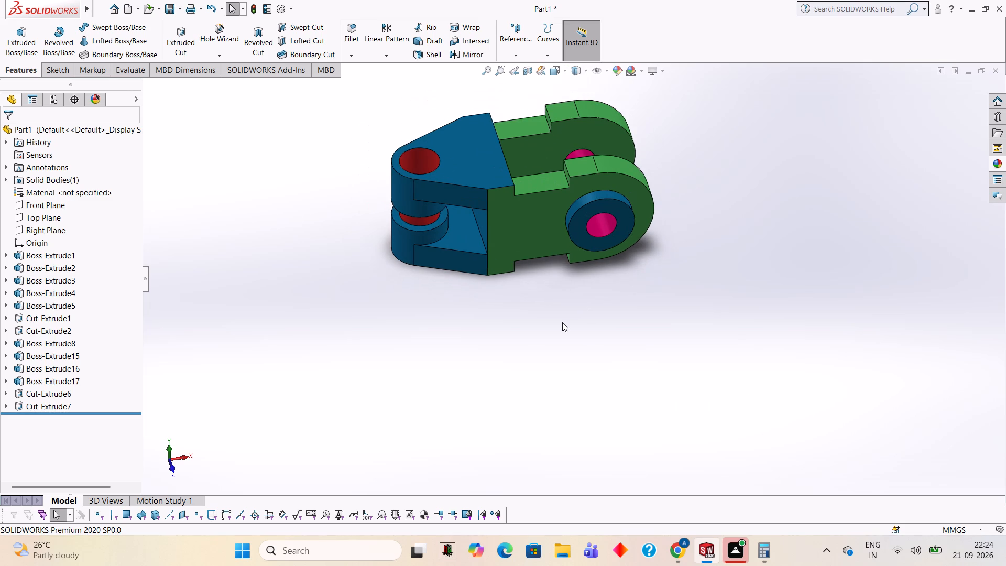
middle_click_drag(562, 322, 569, 274)
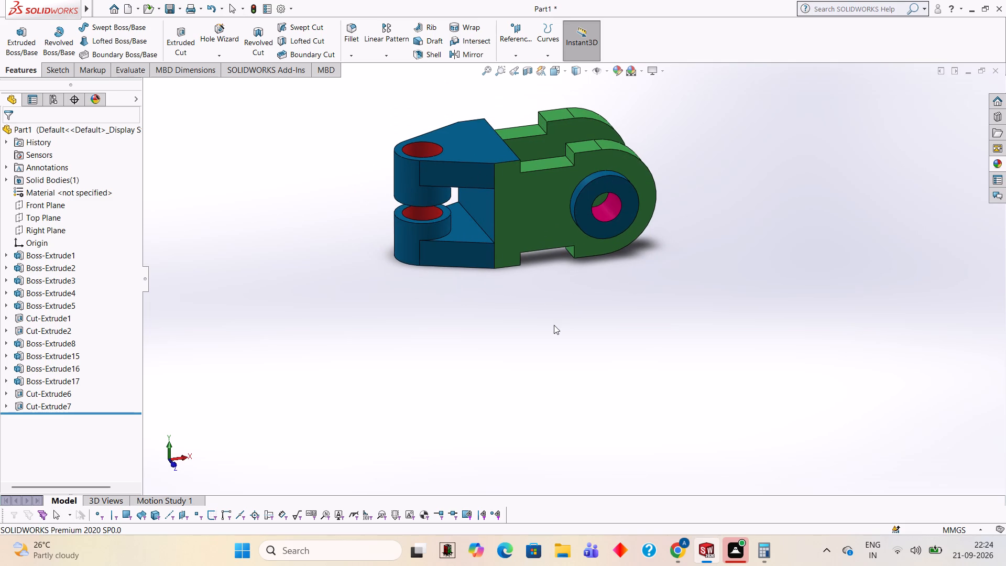
middle_click_drag(544, 373, 536, 368)
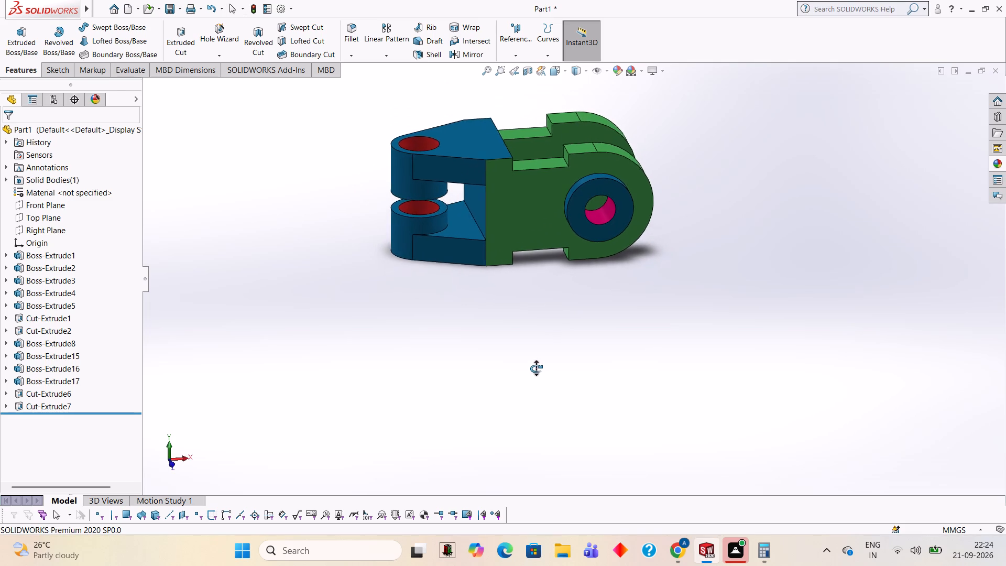
middle_click_drag(536, 368, 562, 313)
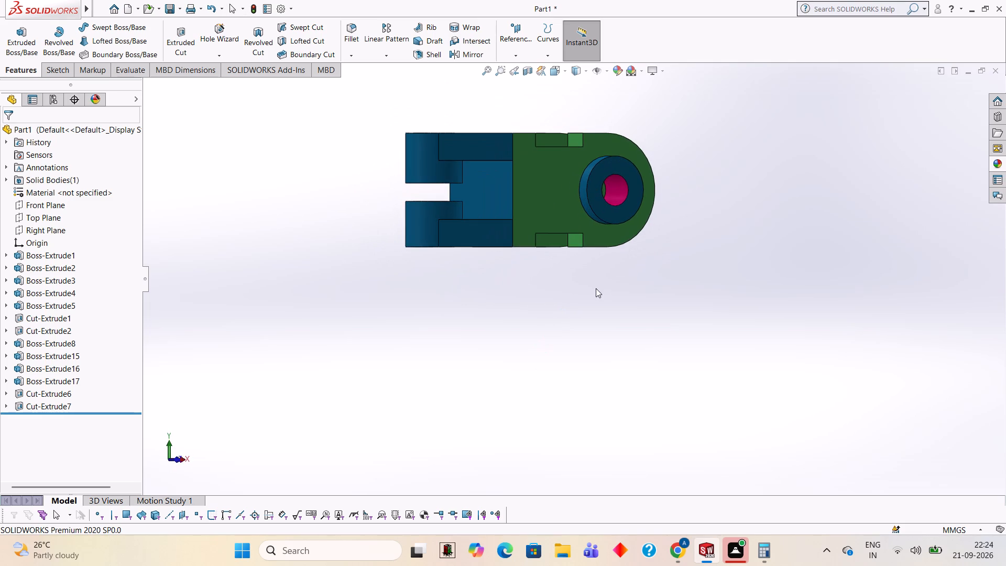
middle_click_drag(727, 293, 658, 329)
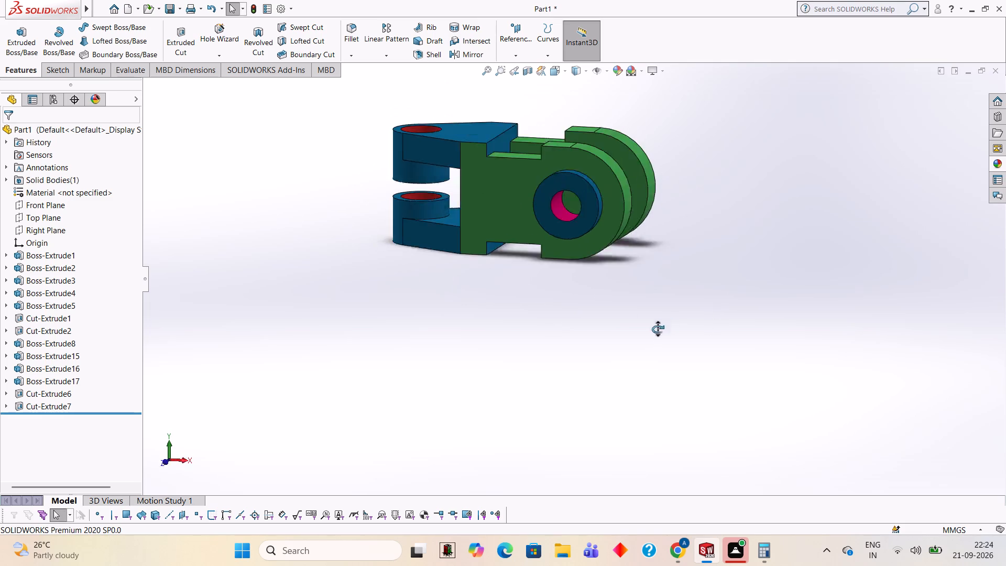
middle_click_drag(658, 329, 712, 368)
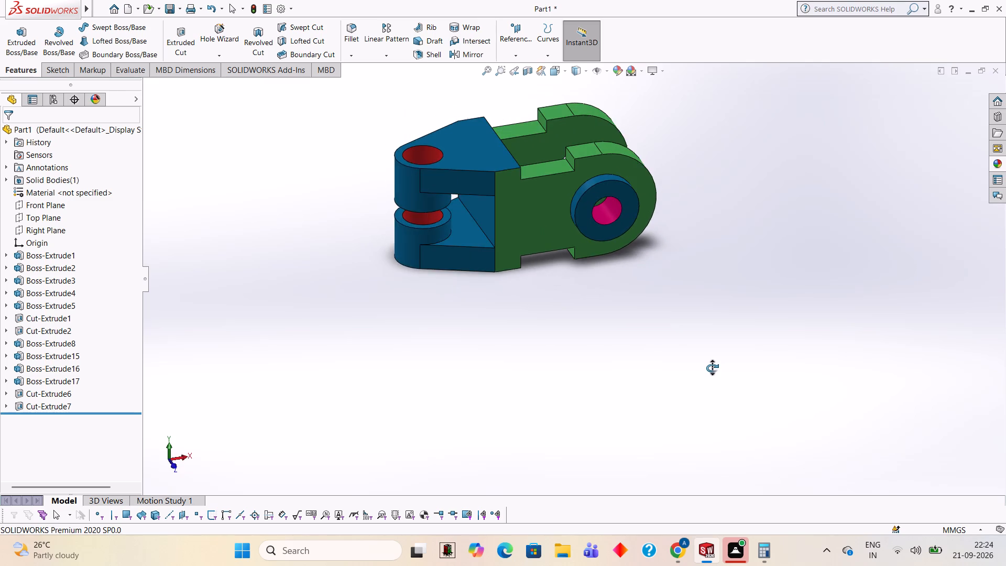
middle_click_drag(712, 368, 693, 365)
middle_click_drag(692, 365, 705, 364)
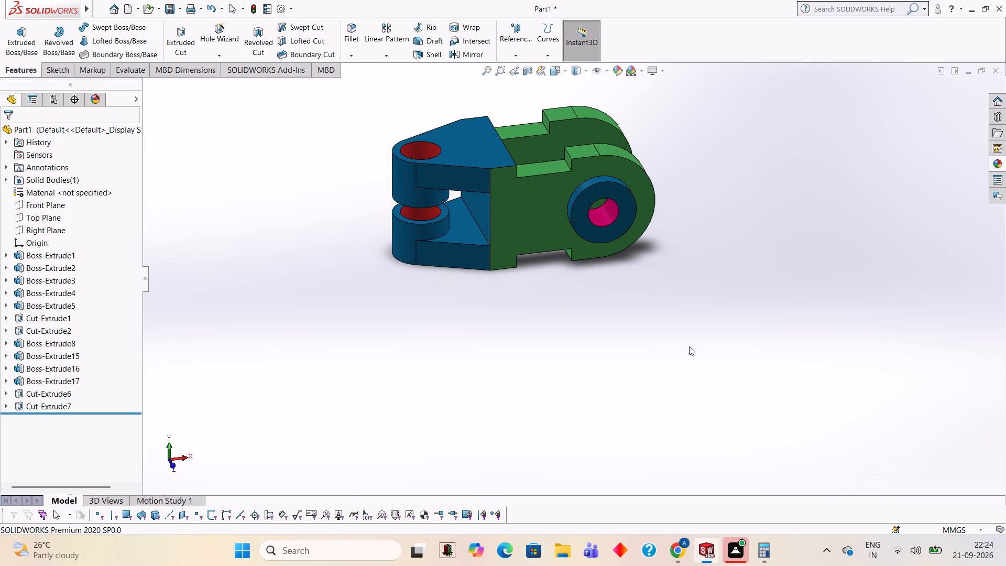
middle_click_drag(575, 338, 582, 342)
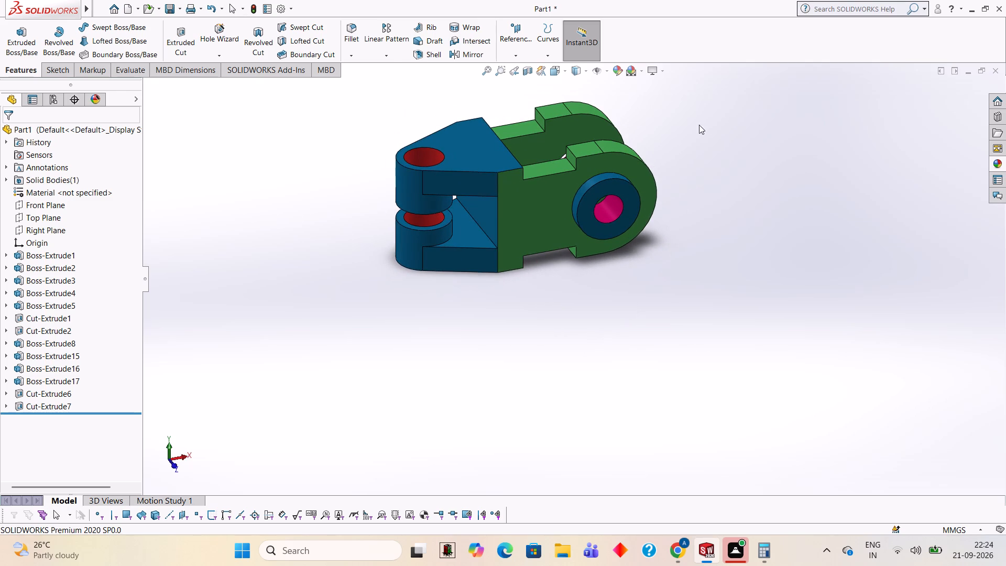
scroll(671, 131, "up", 1)
scroll(672, 131, "down", 1)
scroll(482, 152, "down", 1)
scroll(491, 146, "up", 1)
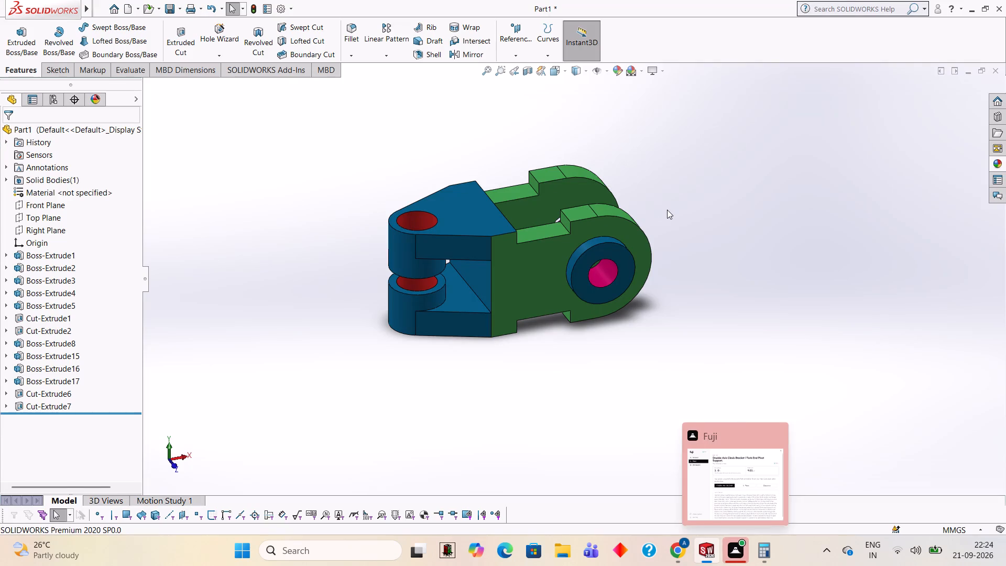
Save the part in the Documents folder as a SOLIDWORKS Part file named 626262.
key("ctrl+s")
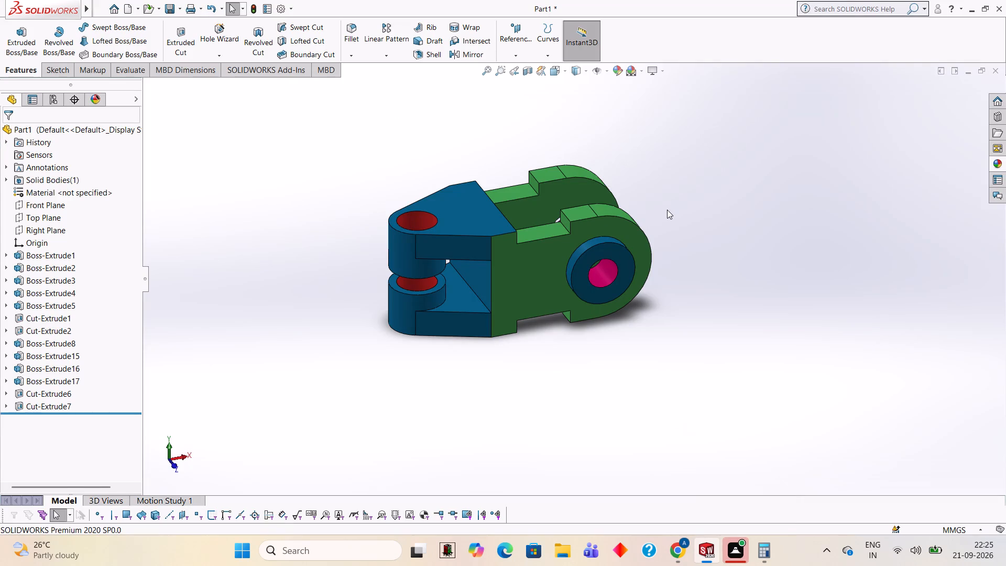
type("626262")
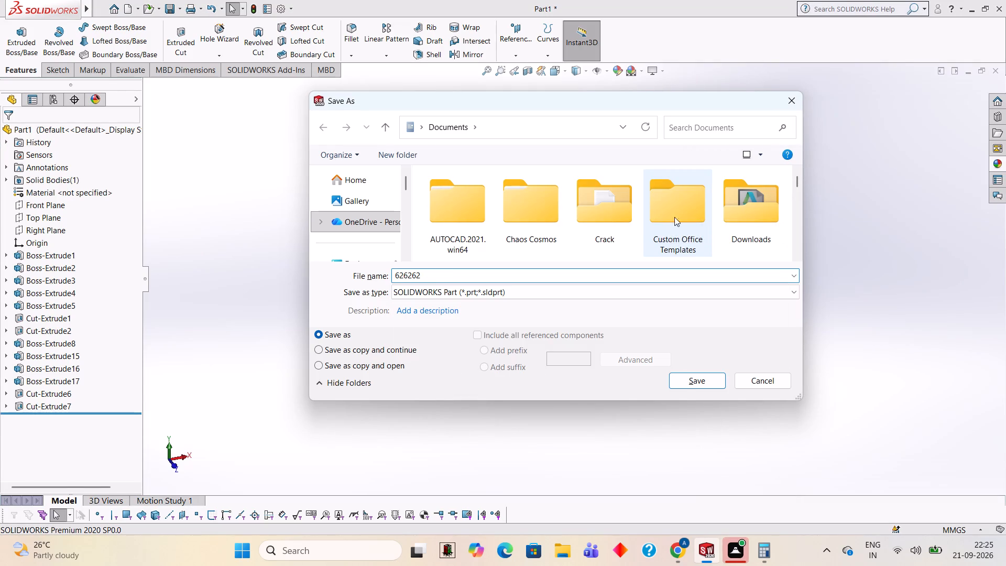
left_click(683, 388)
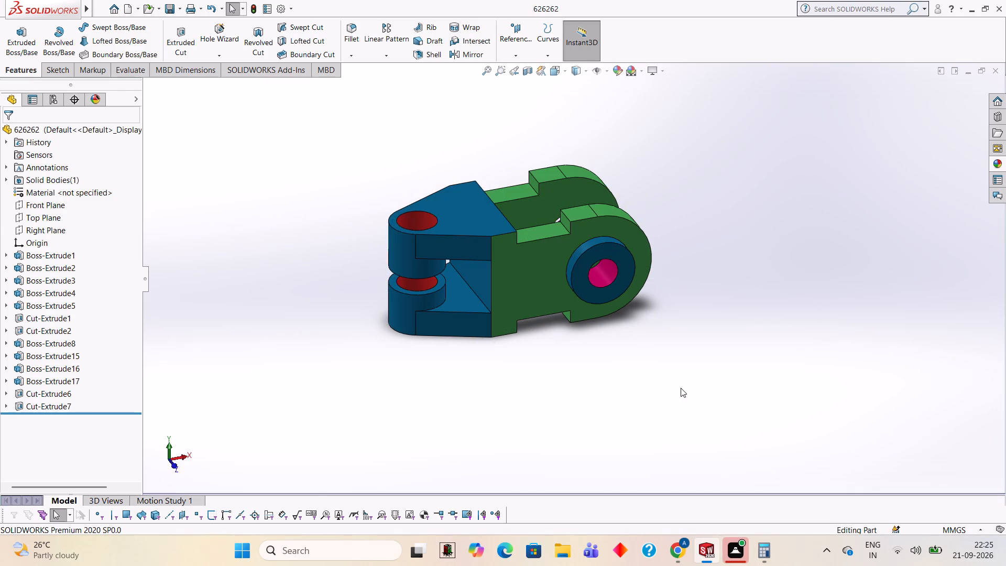
Save a PDF version of the part in the Documents folder under the same name, 626262.
left_click(180, 15)
left_click(189, 38)
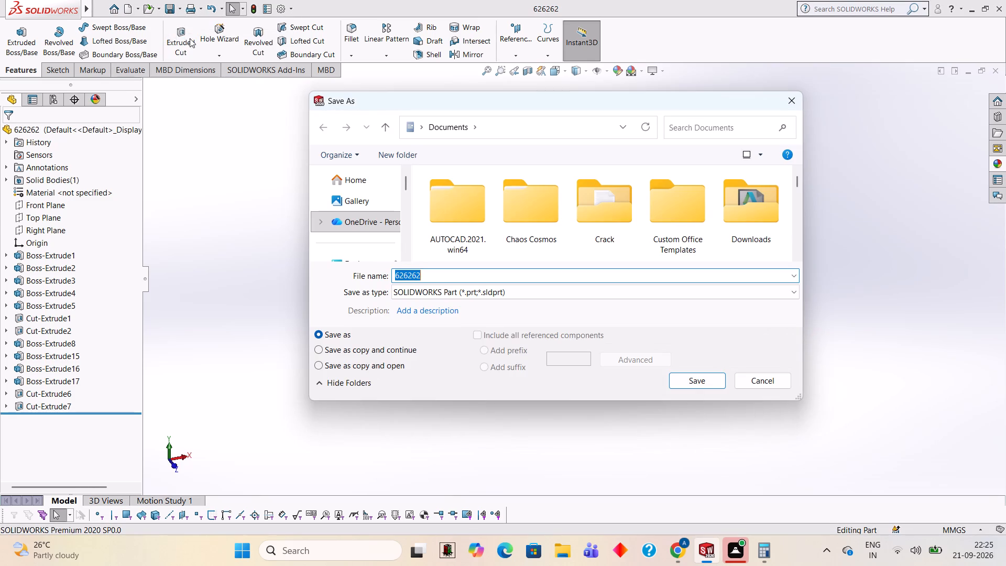
left_click(524, 297)
left_click(494, 75)
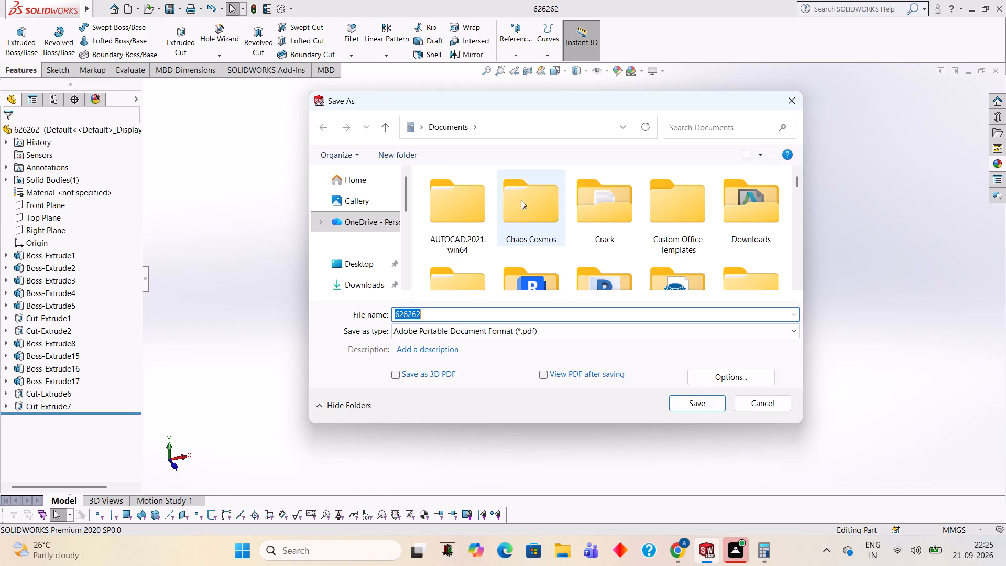
left_click(702, 401)
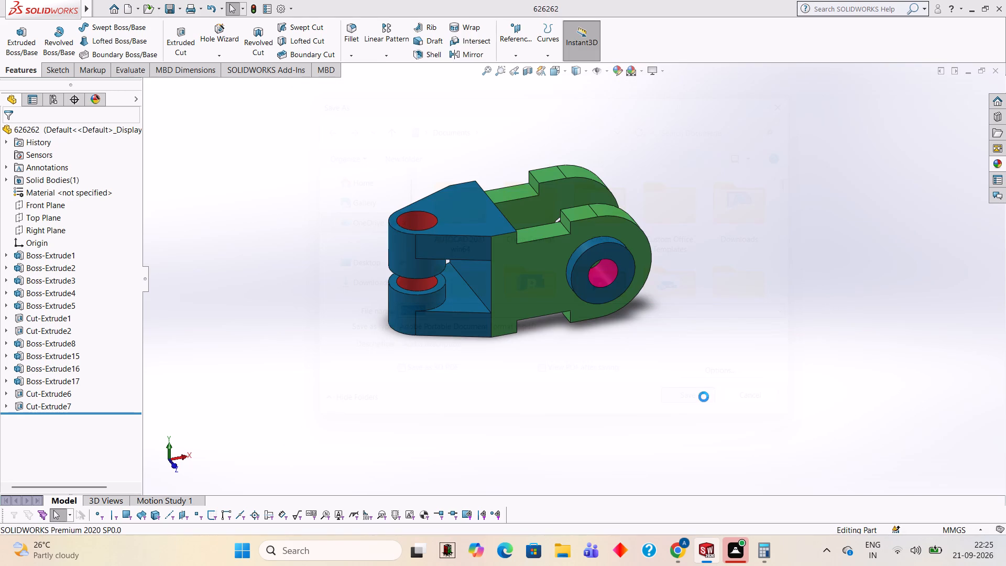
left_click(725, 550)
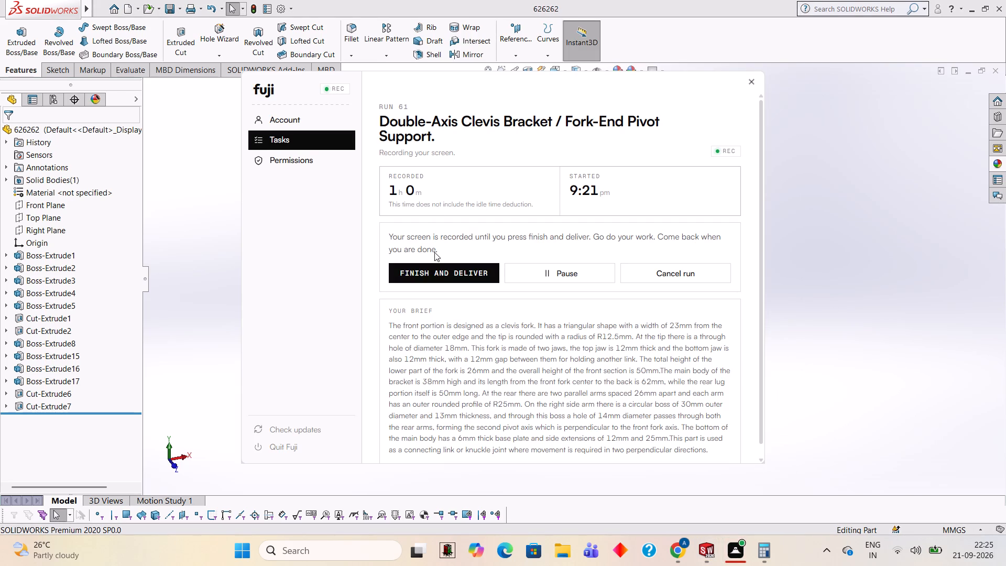